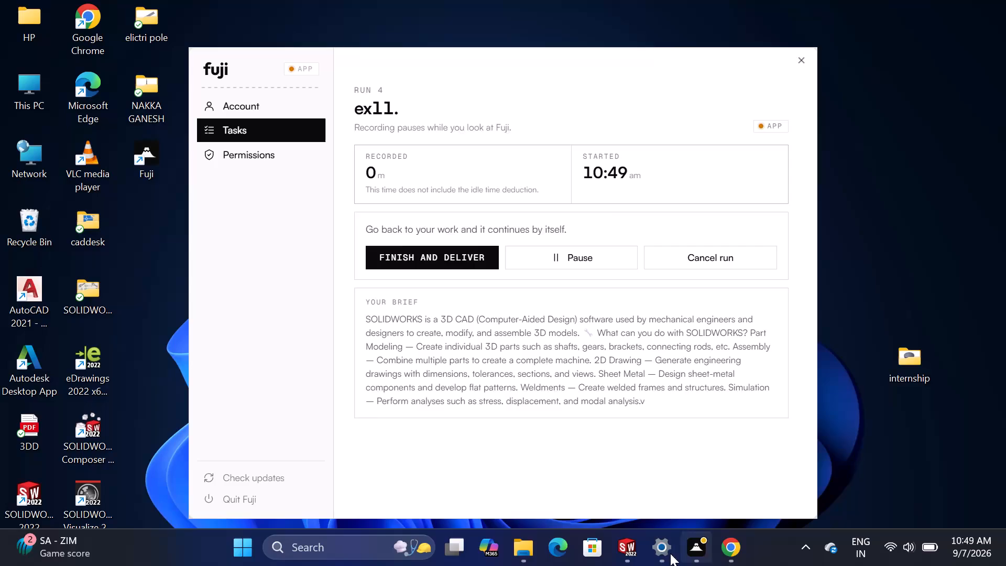
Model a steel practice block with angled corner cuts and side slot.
Switch to SOLIDWORKS and close the open tee cup part.
left_click(619, 548)
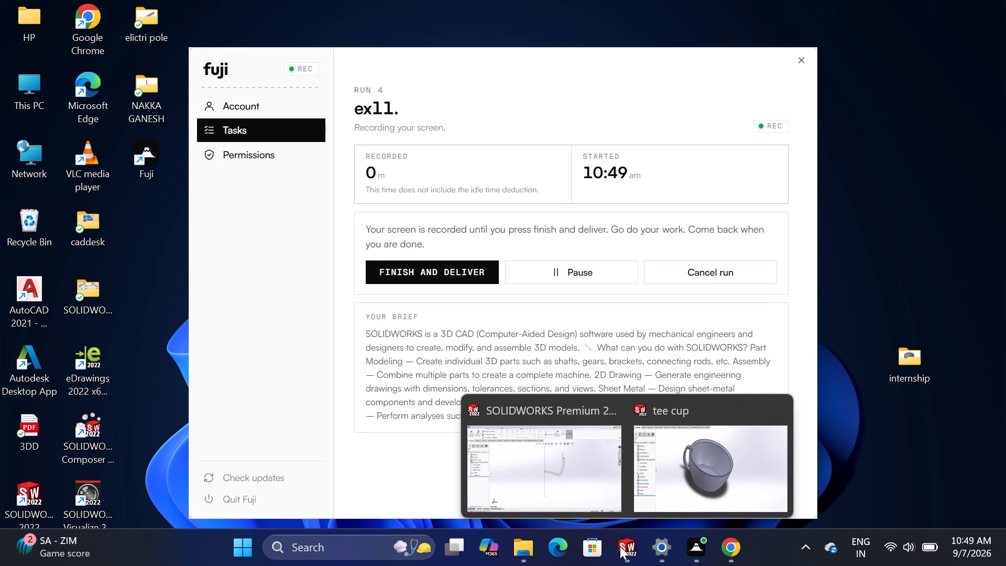
double_click(620, 546)
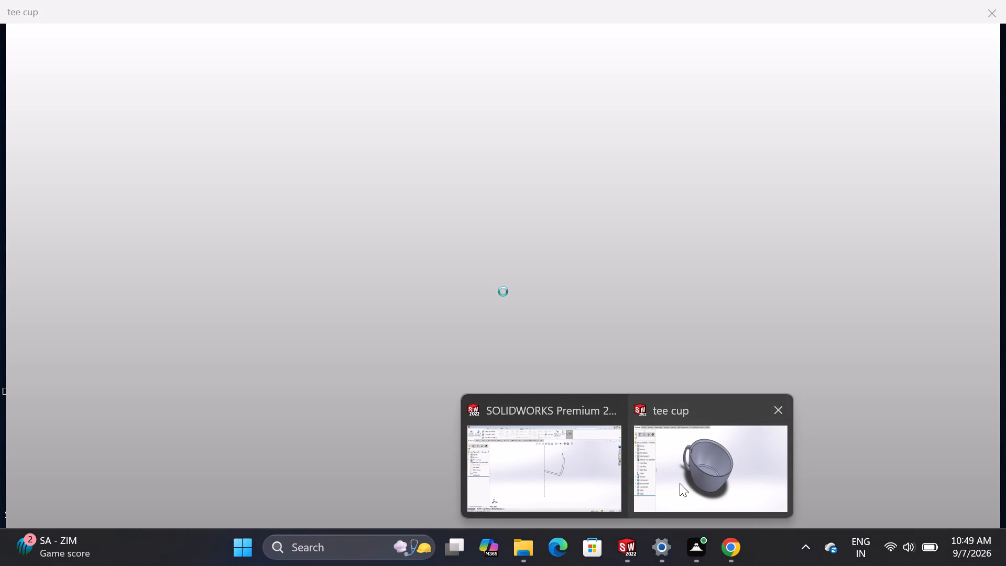
left_click(681, 482)
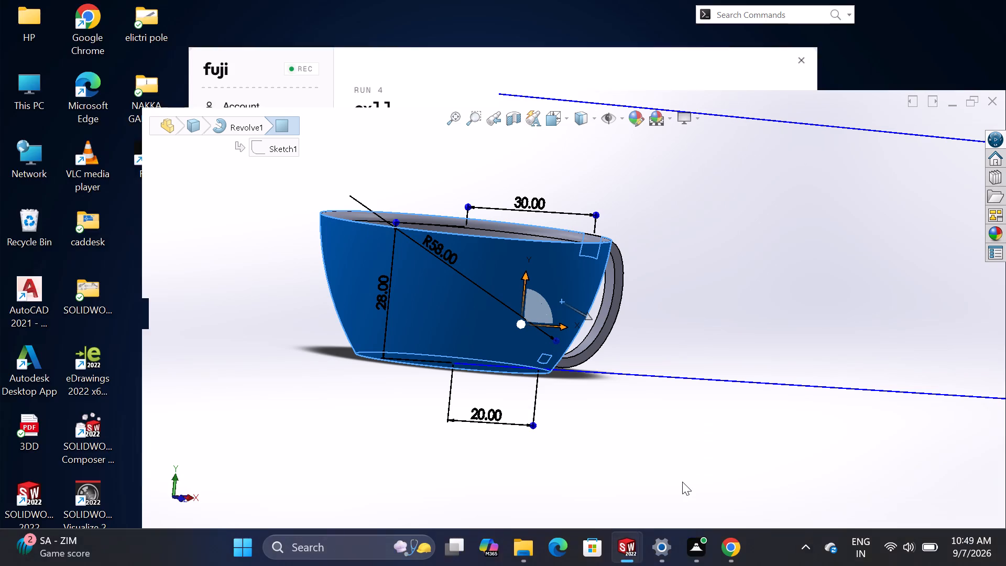
left_click(990, 100)
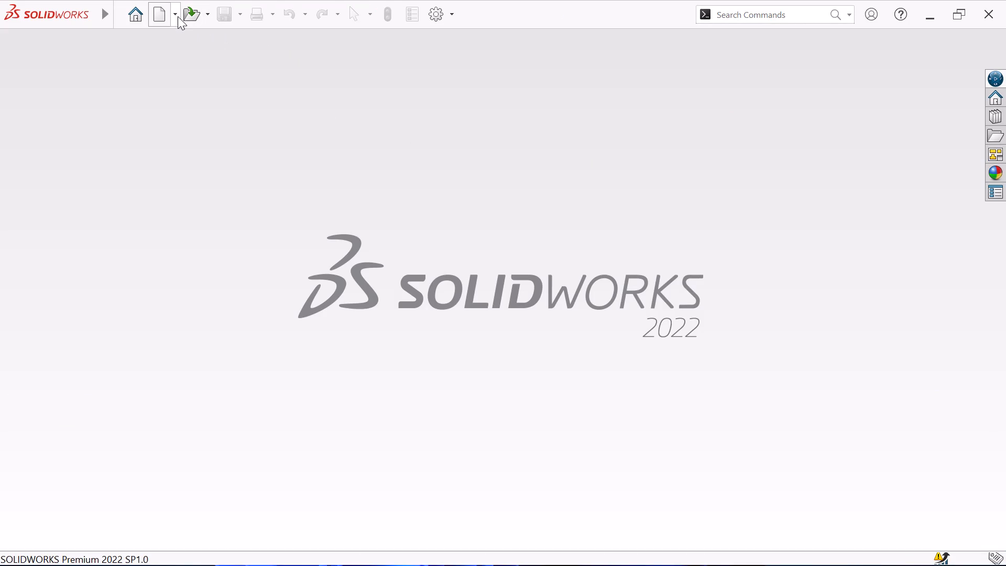
Create a new SOLIDWORKS part document.
left_click(178, 16)
left_click(183, 38)
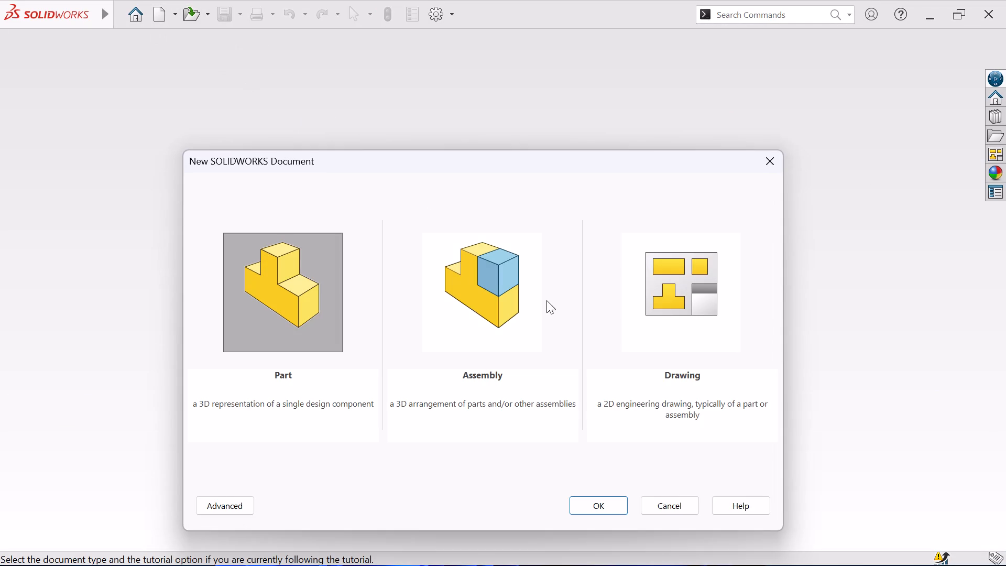
left_click(590, 503)
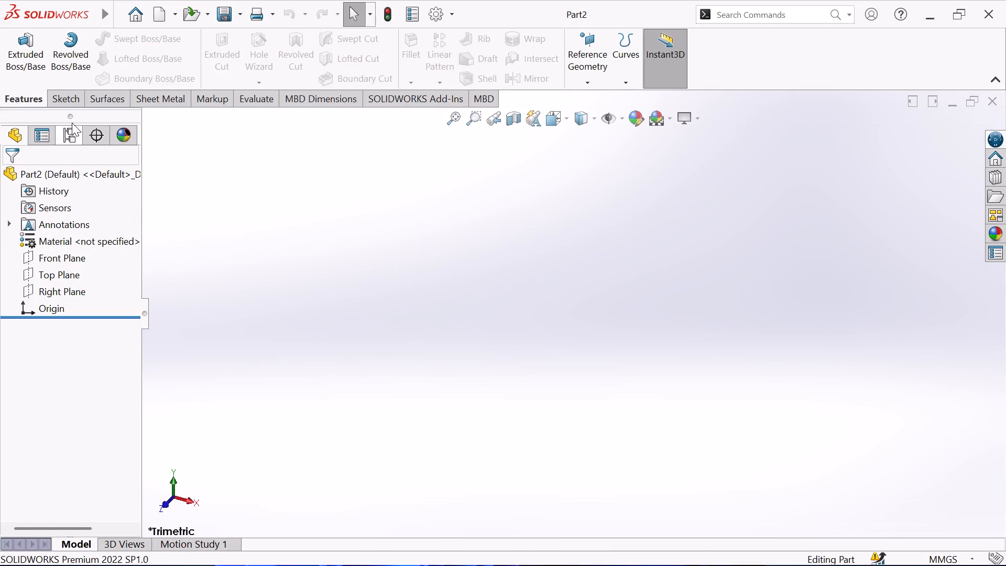
Sketch a center rectangle about 145.5 by 44 mm on the Front Plane, centred on the origin.
left_click(56, 257)
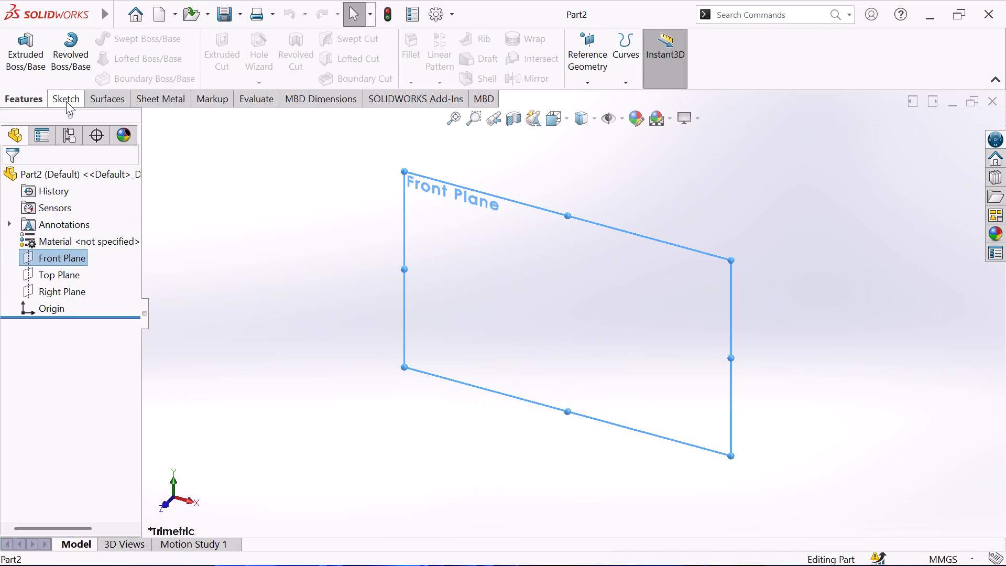
left_click(66, 101)
left_click(5, 49)
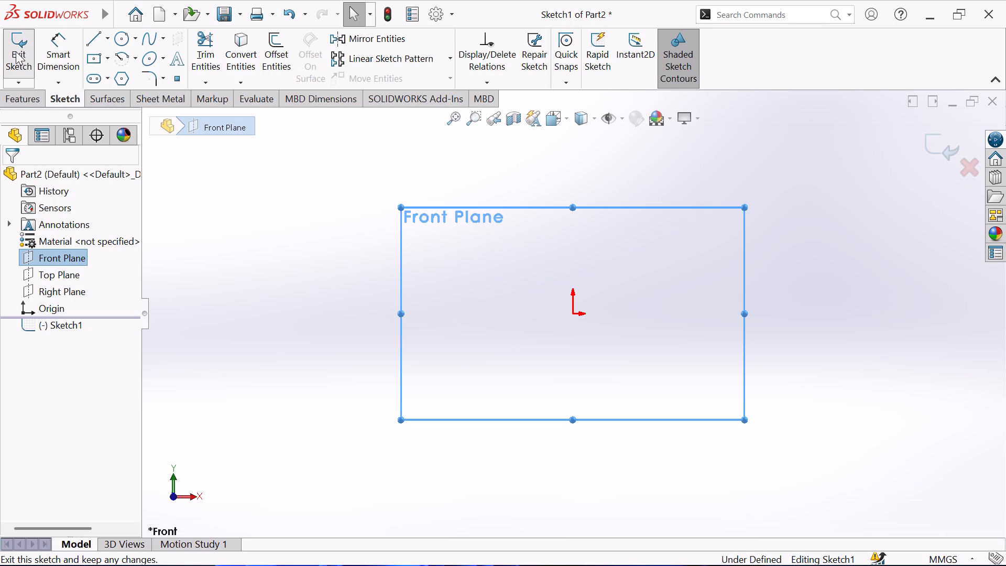
left_click(94, 58)
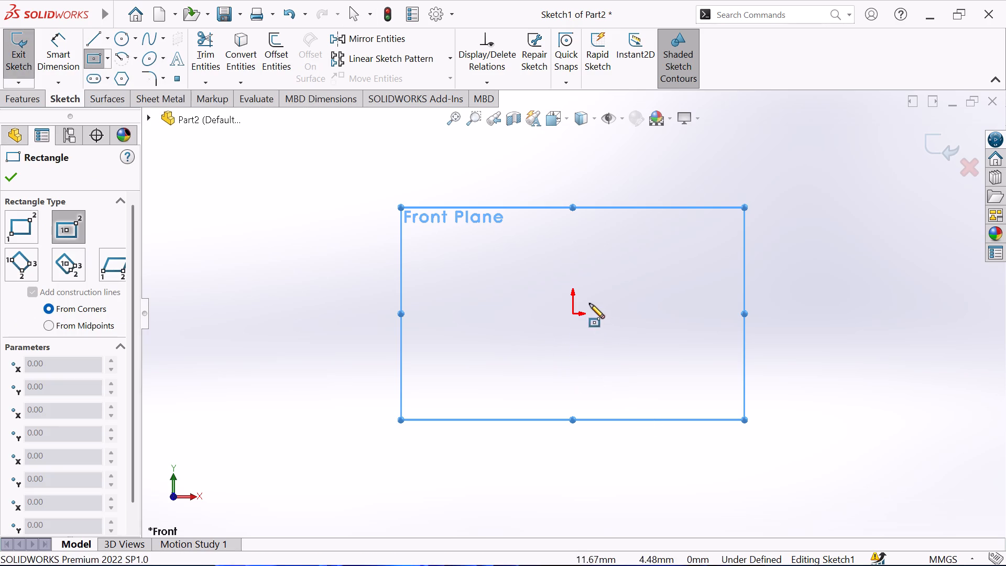
left_click(574, 313)
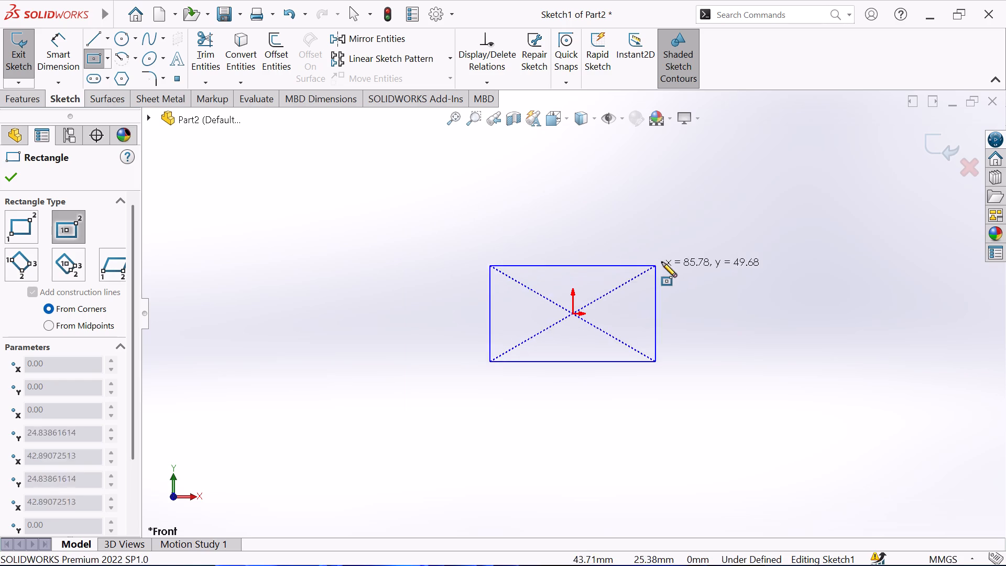
left_click(713, 271)
left_click(15, 176)
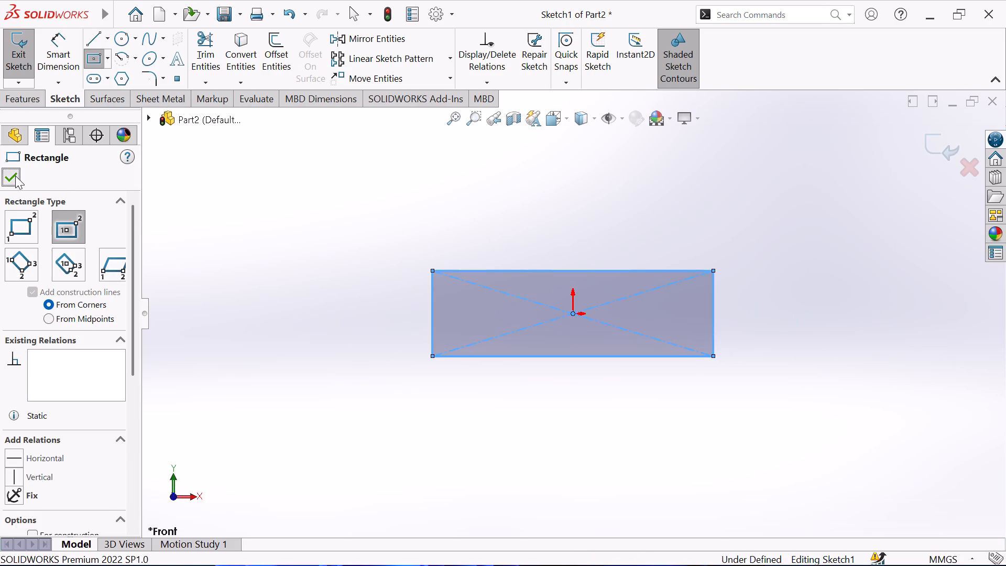
Dimension the rectangle 56 mm wide and 18 mm high, and exit the sketch.
left_click(65, 52)
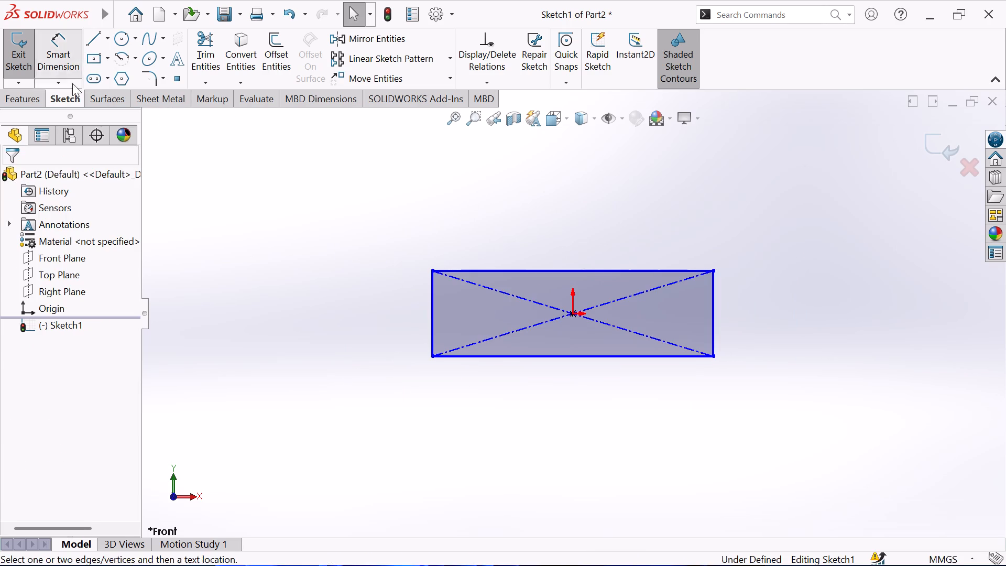
left_click(591, 268)
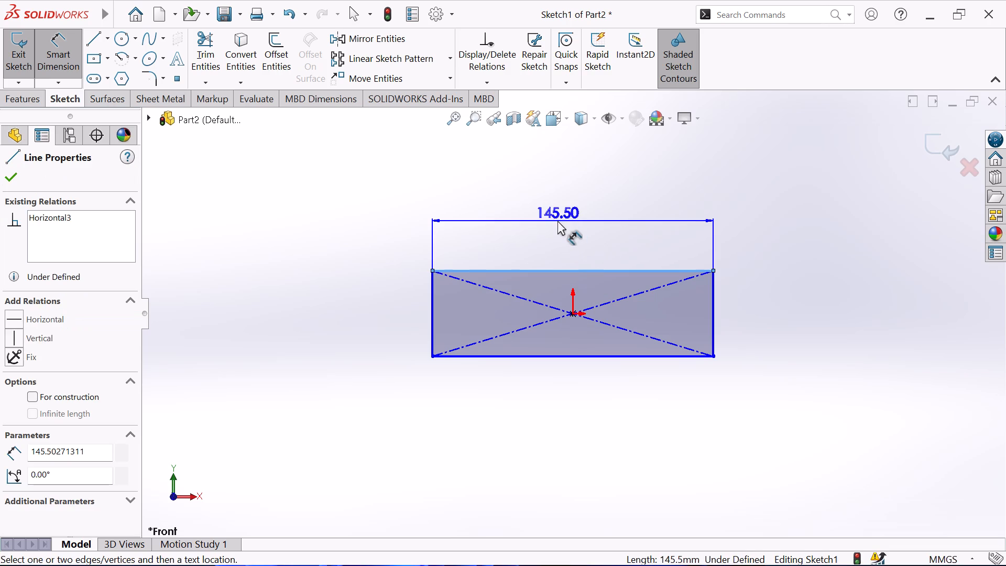
left_click(557, 221)
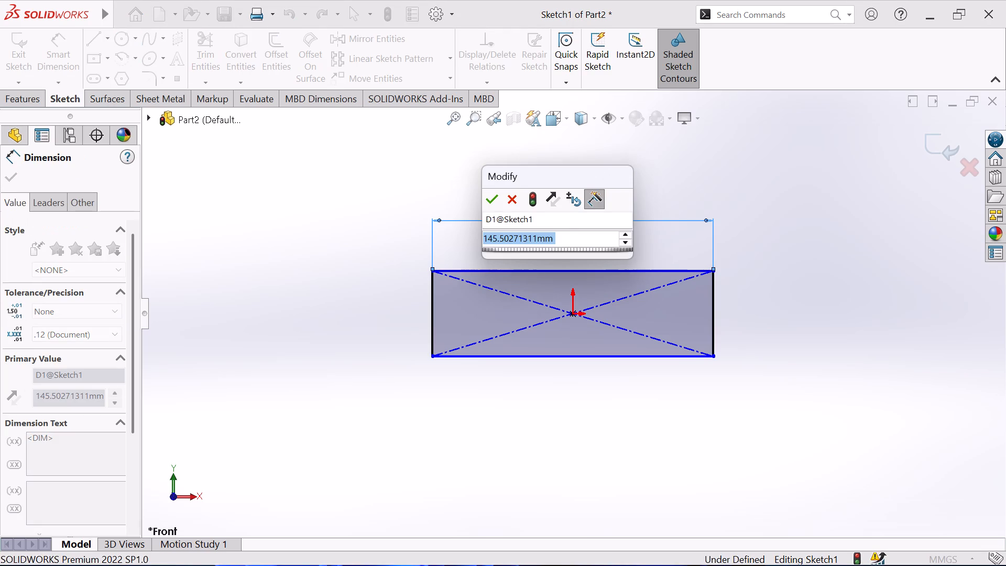
type("56")
key("Return")
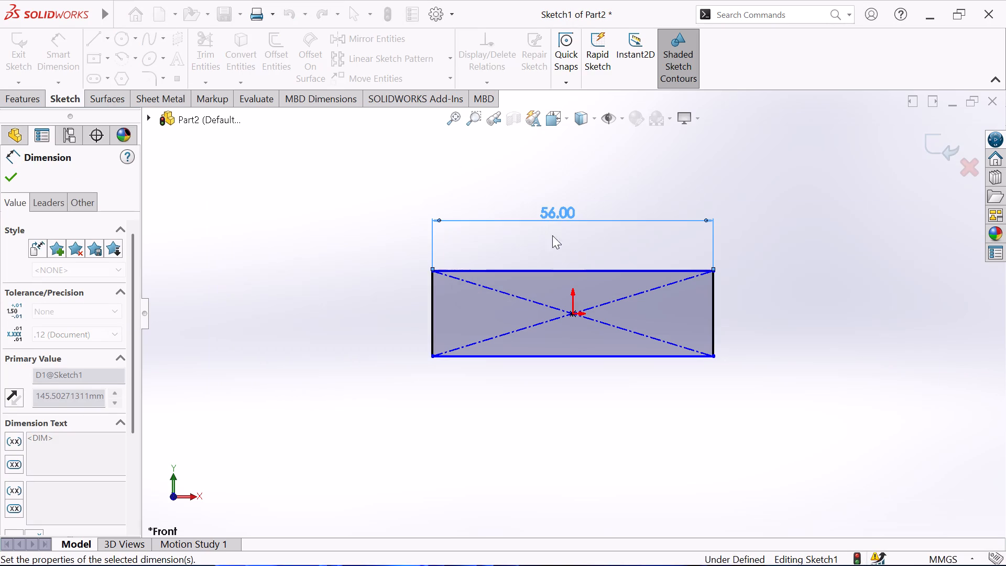
left_click(433, 317)
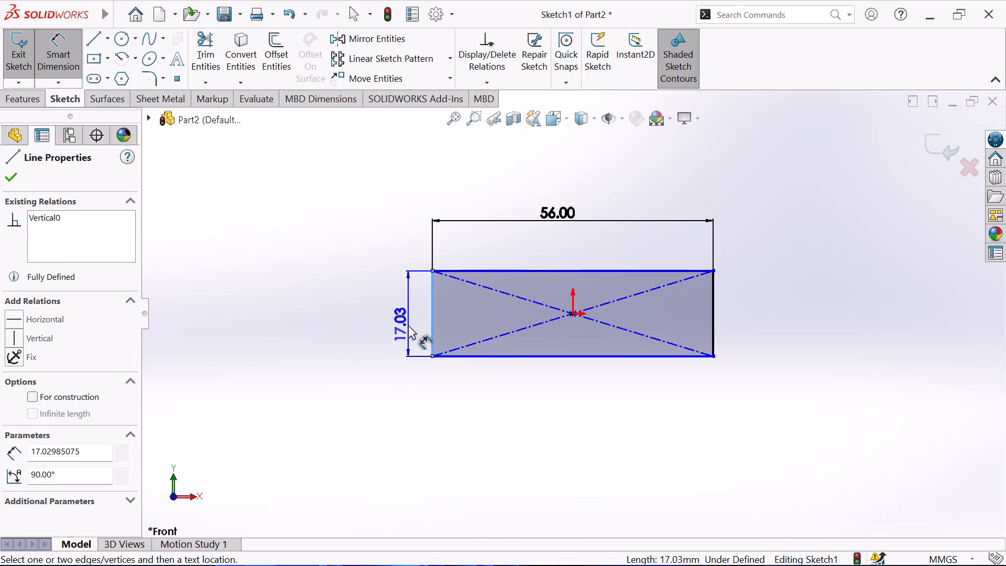
left_click(408, 325)
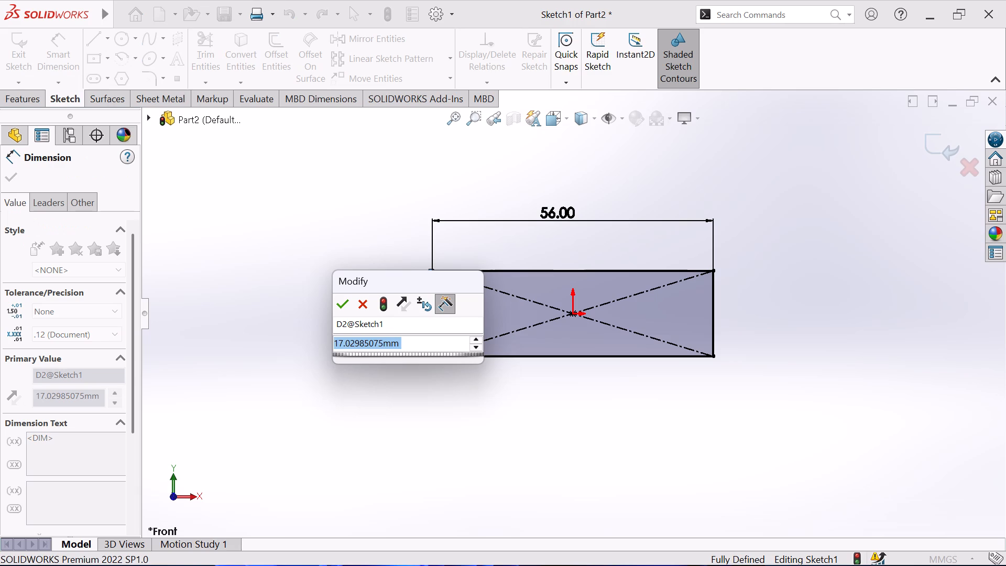
type("18")
key("Return")
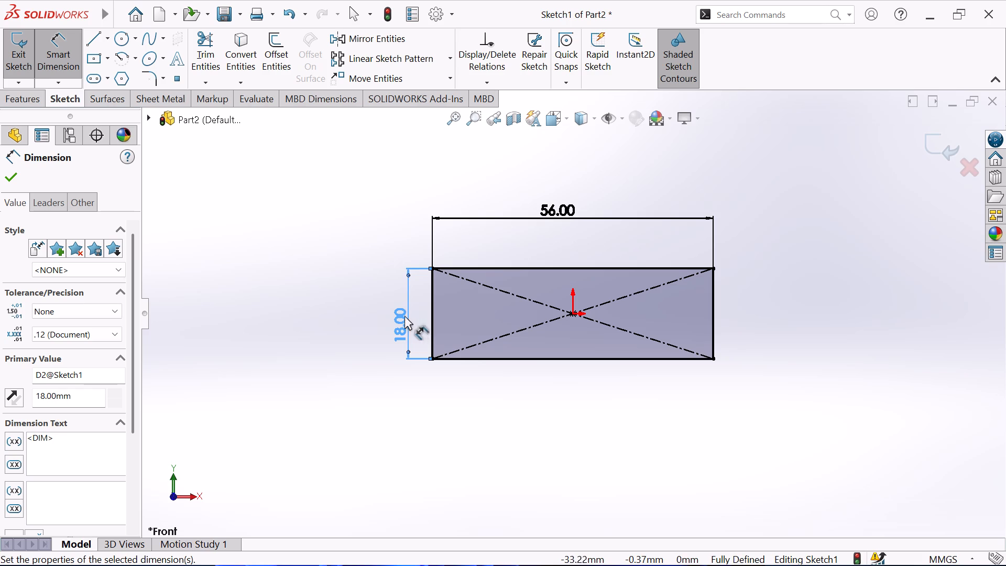
left_click(15, 177)
left_click(29, 54)
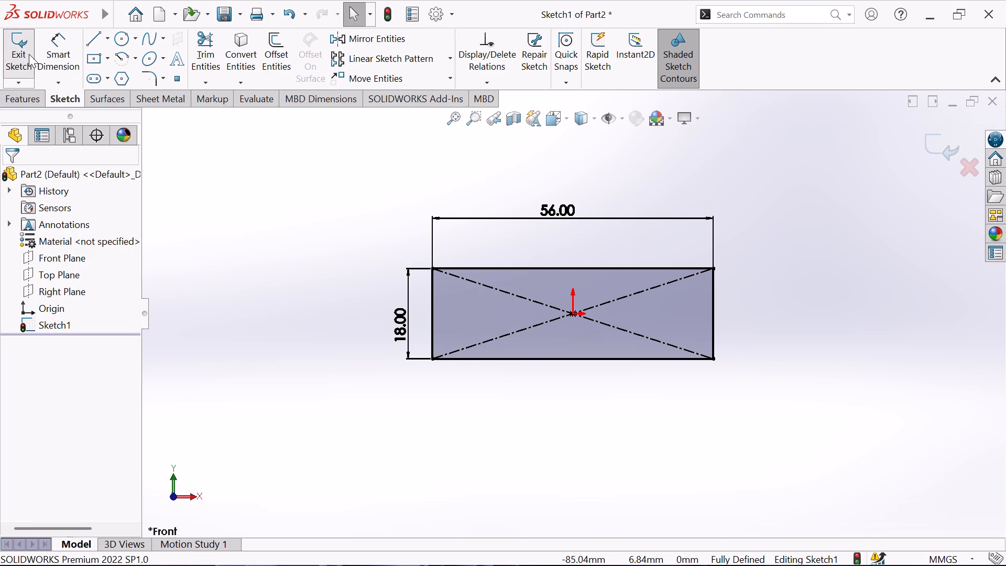
Extrude the rectangle sketch as a boss with a blind depth of 10 mm from the sketch plane.
left_click(27, 101)
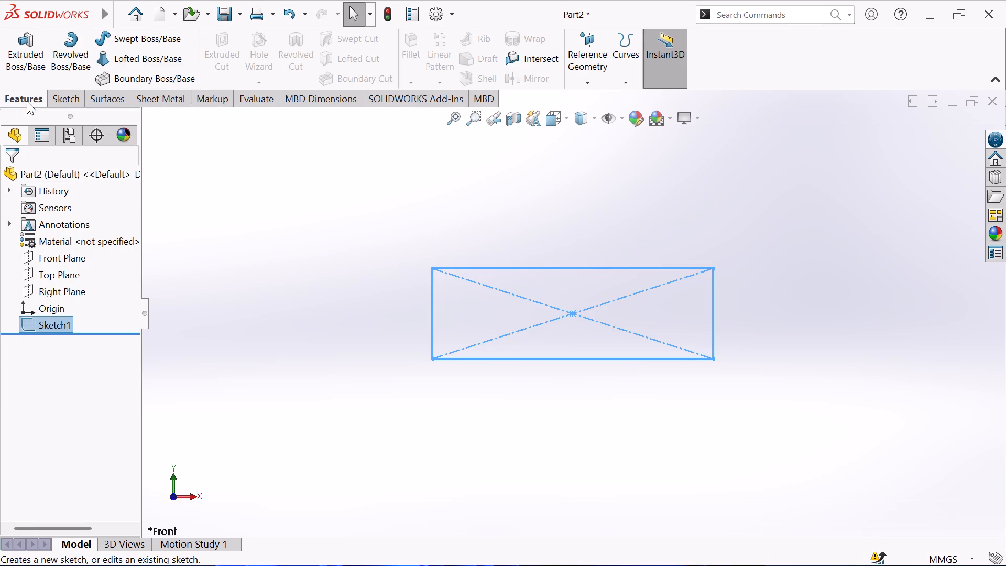
left_click(27, 62)
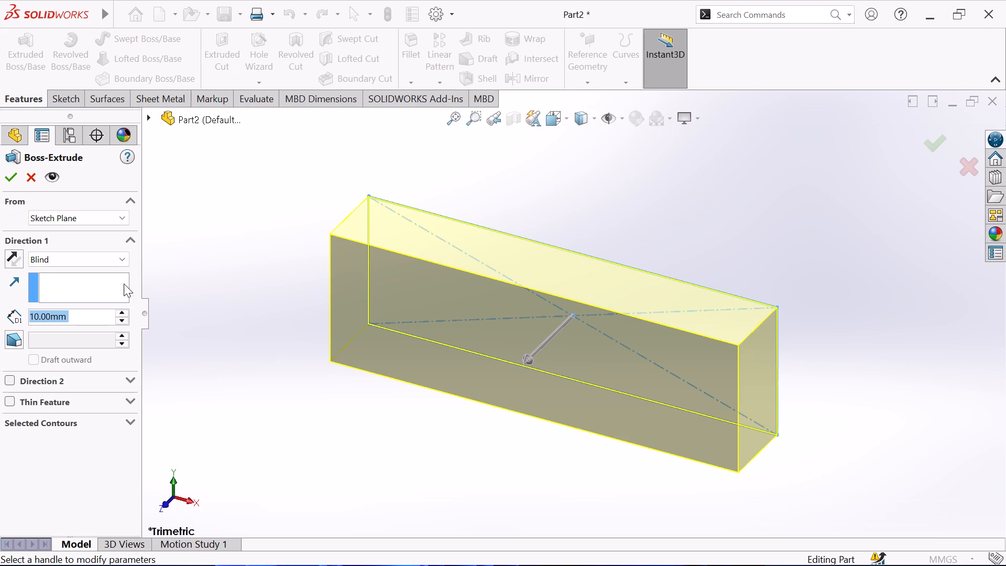
left_click(126, 313)
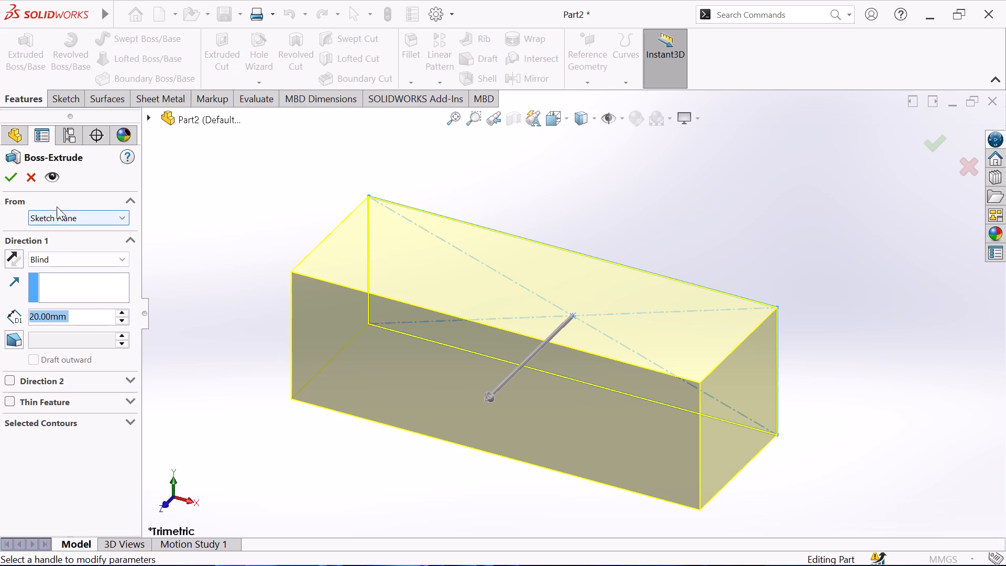
left_click(121, 315)
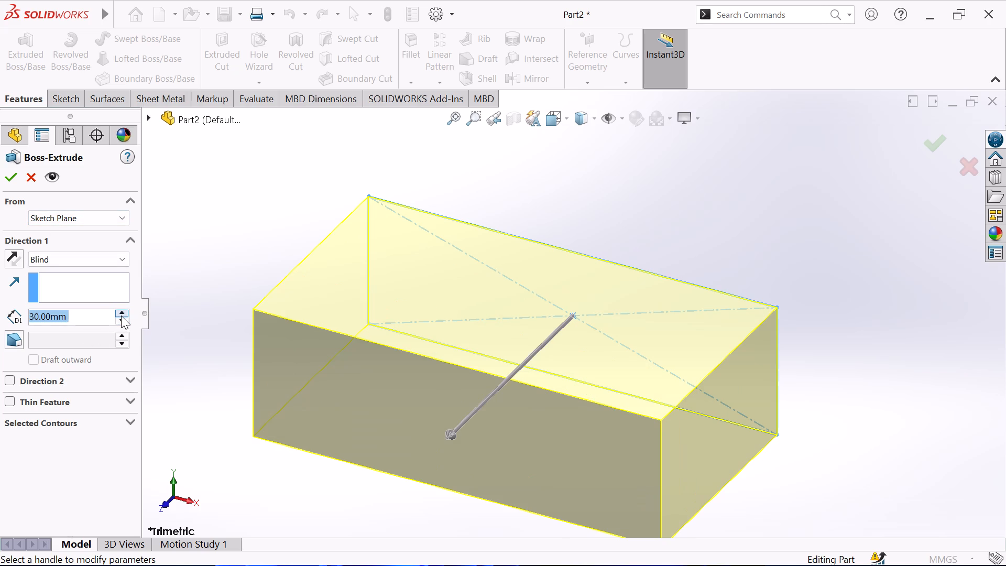
left_click(123, 323)
left_click(123, 323)
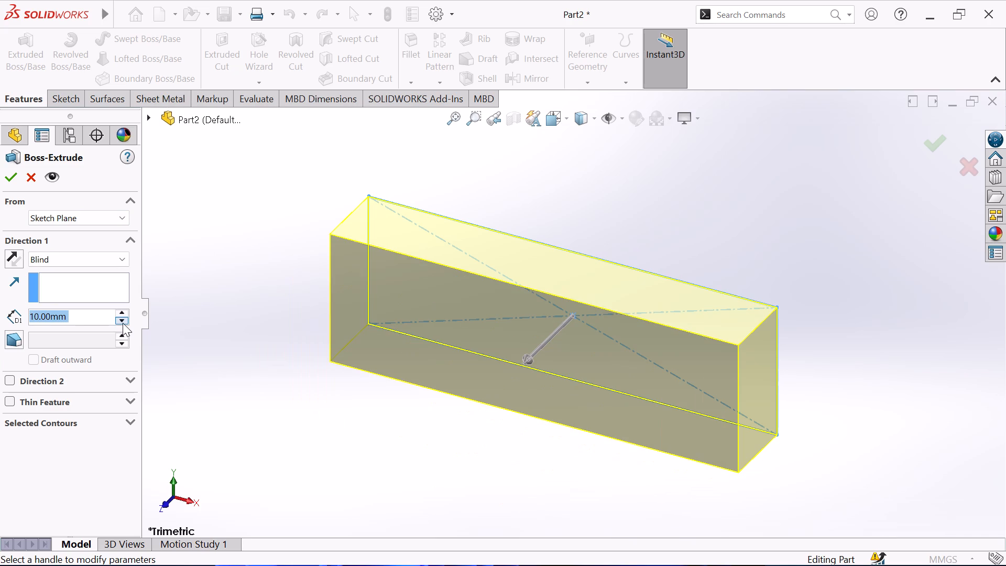
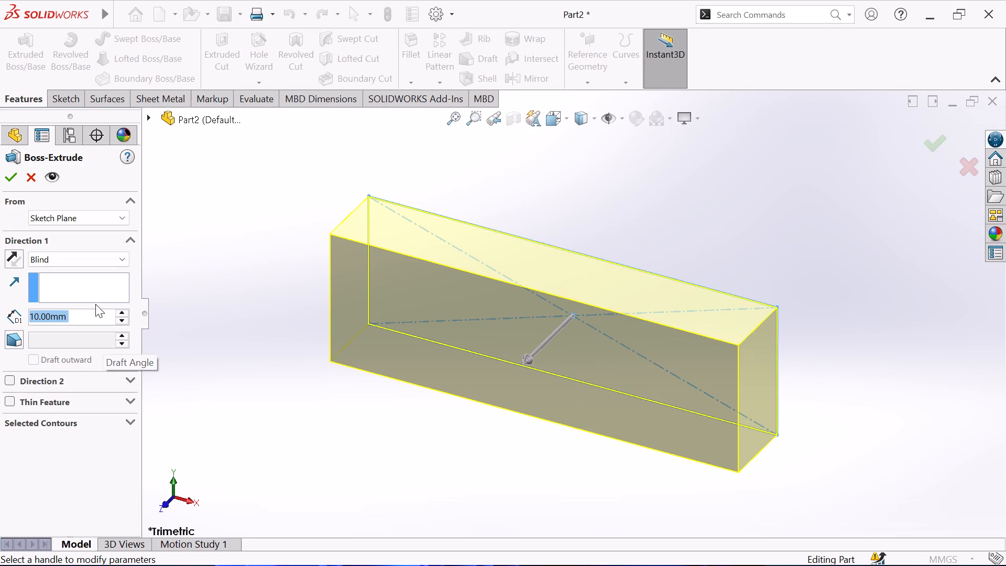
Set the boss extrusion's blind depth to 25 mm and finish the feature.
double_click(94, 316)
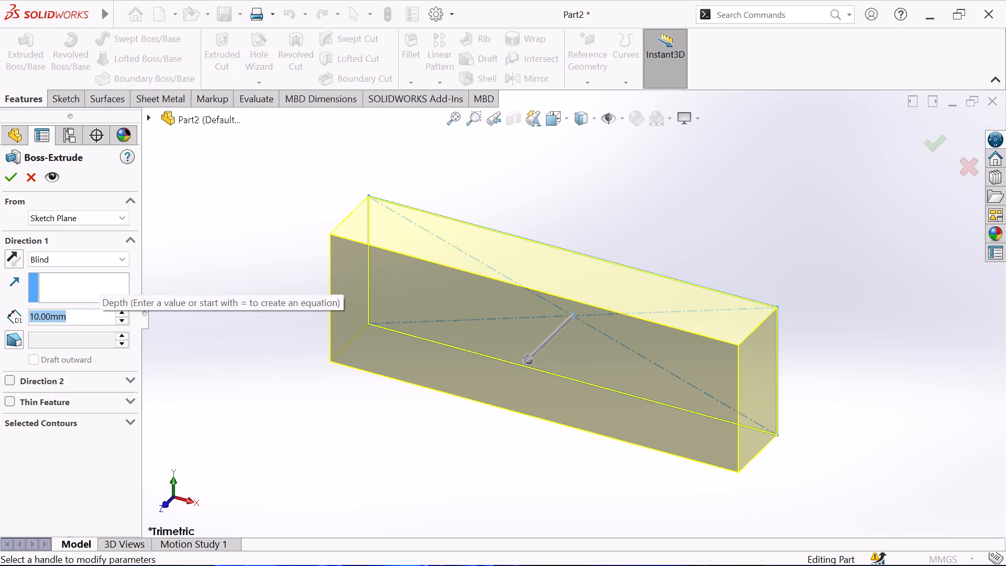
type("25")
key("Return")
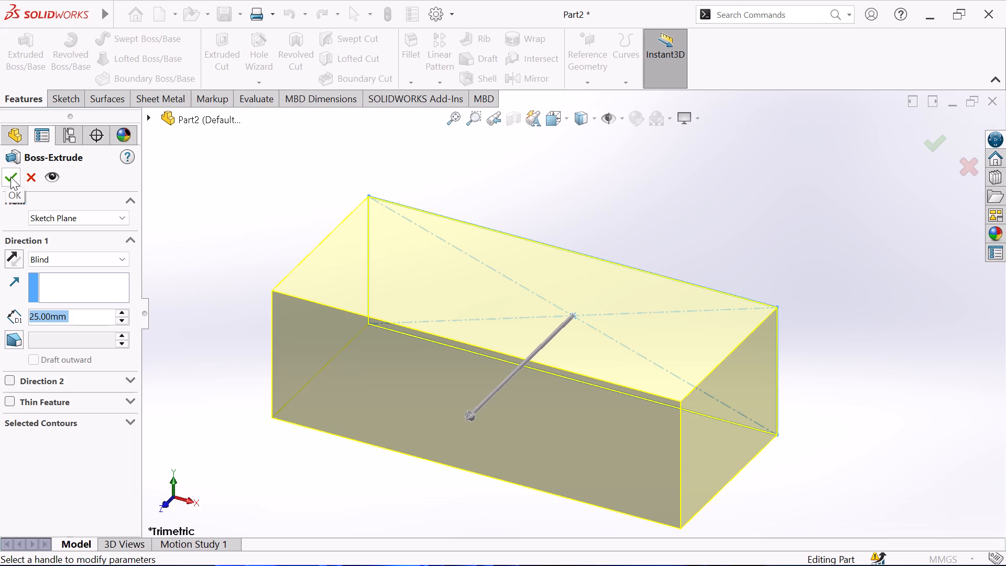
left_click(10, 177)
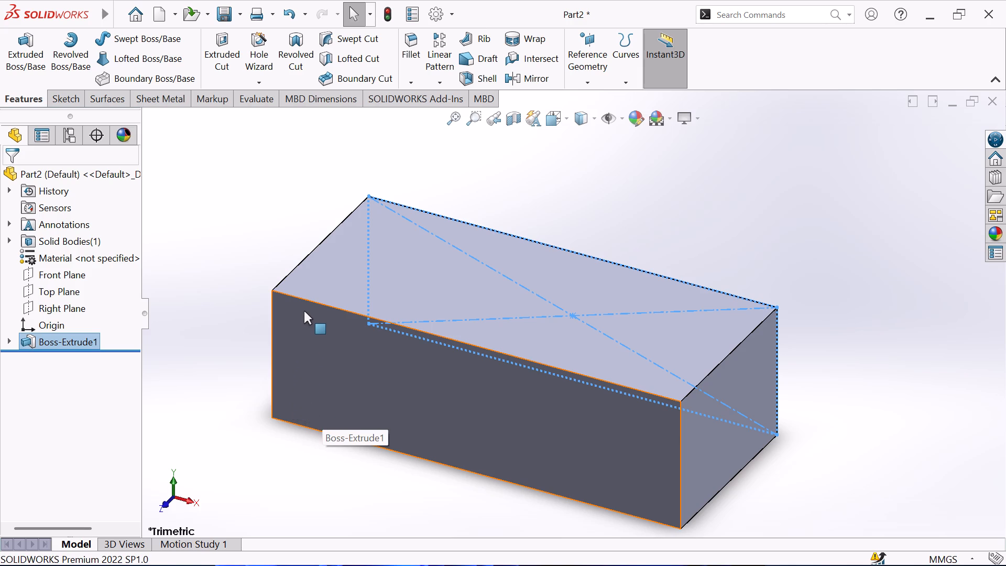
Start a sketch on the block's underside and draw a diagonal line about 17.8 mm long across the corner on the positive X side, away from the origin edge.
middle_click_drag(572, 255, 594, 170)
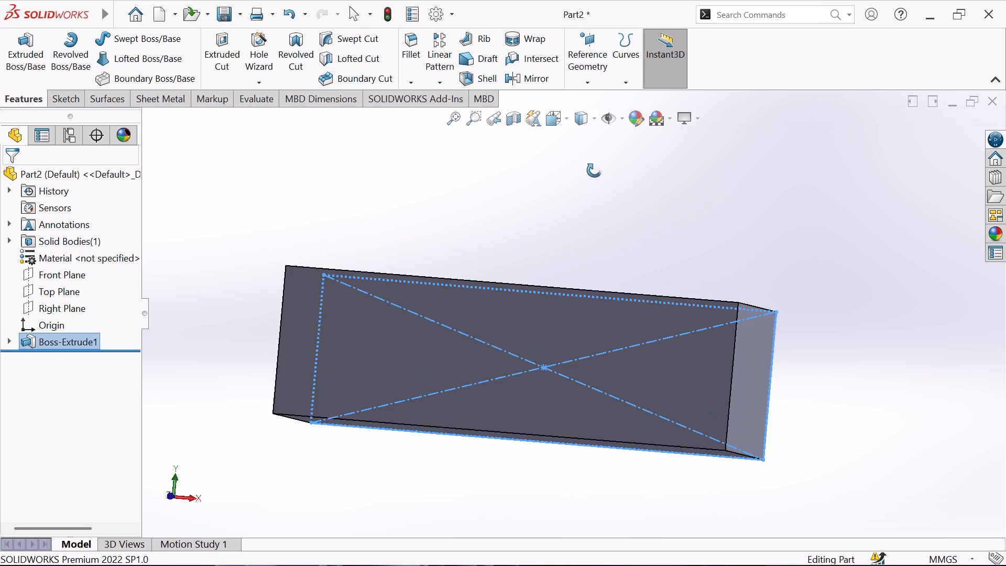
middle_click_drag(495, 320, 524, 159)
middle_click_drag(556, 262, 519, 192)
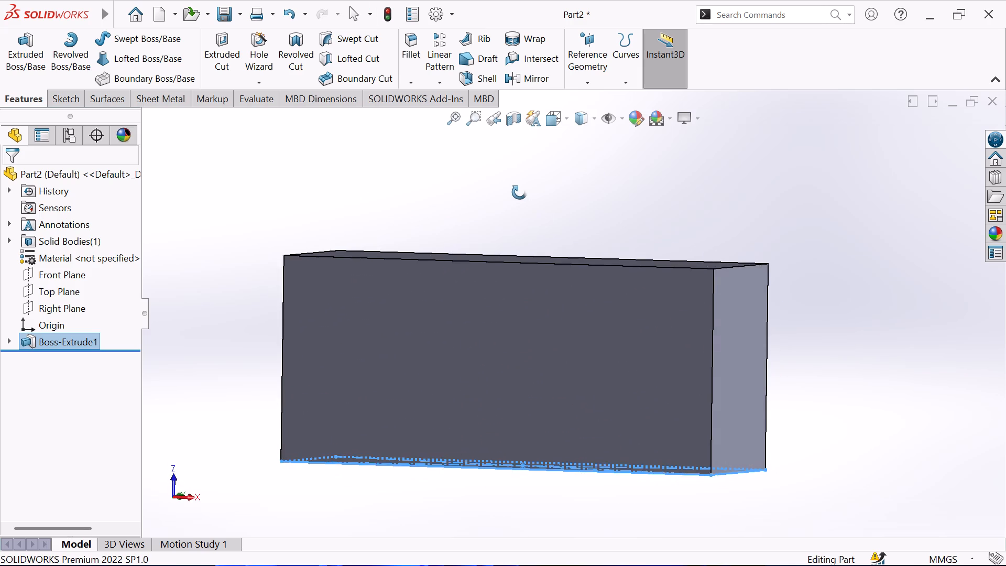
middle_click_drag(519, 192, 534, 167)
left_click(515, 339)
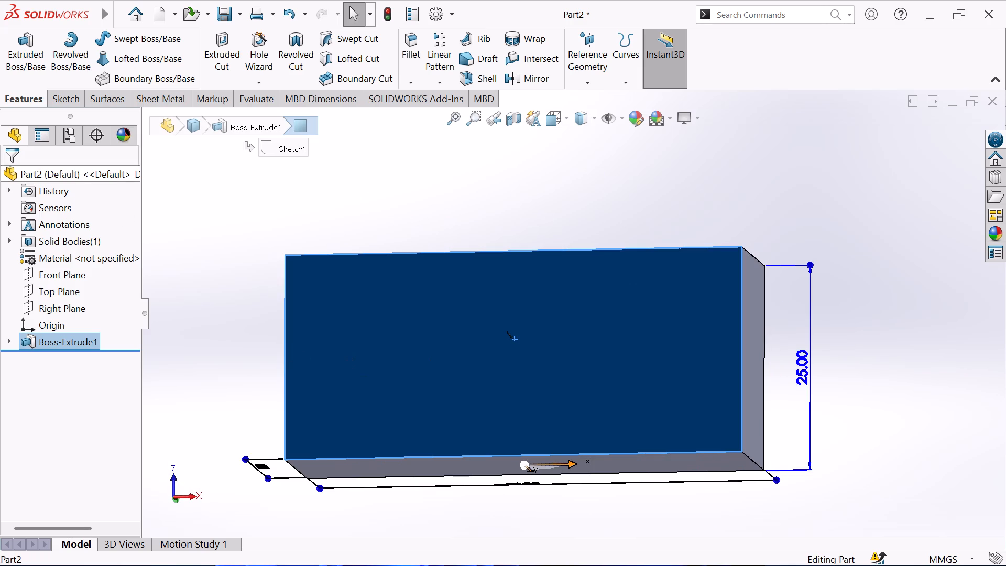
left_click(71, 100)
left_click(21, 59)
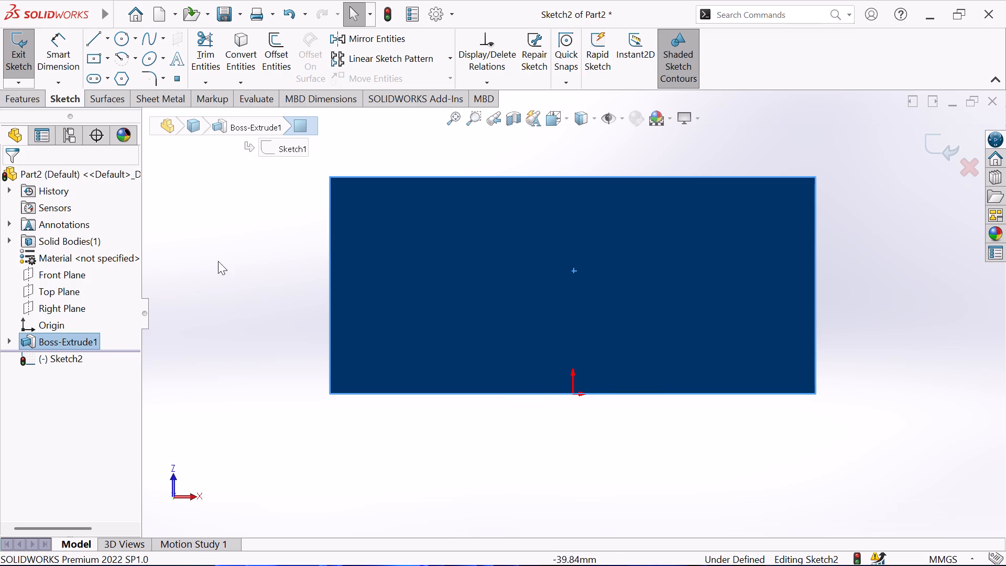
left_click(210, 249)
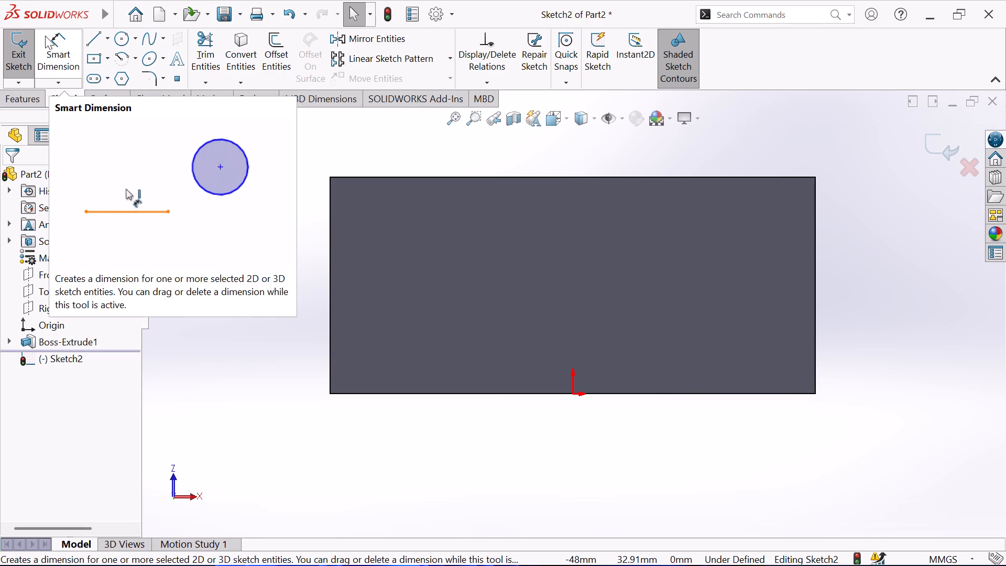
left_click(91, 41)
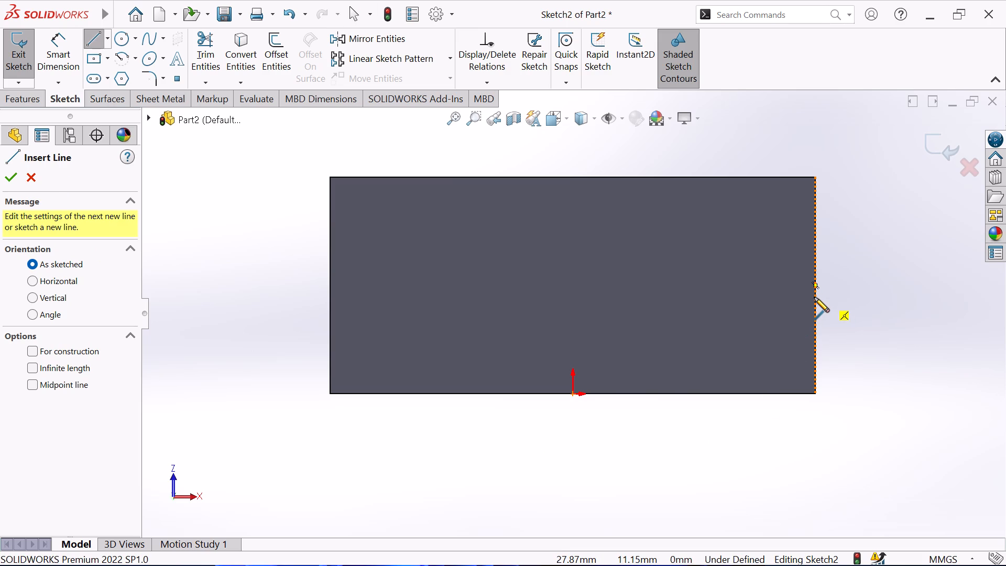
left_click(814, 297)
left_click(718, 177)
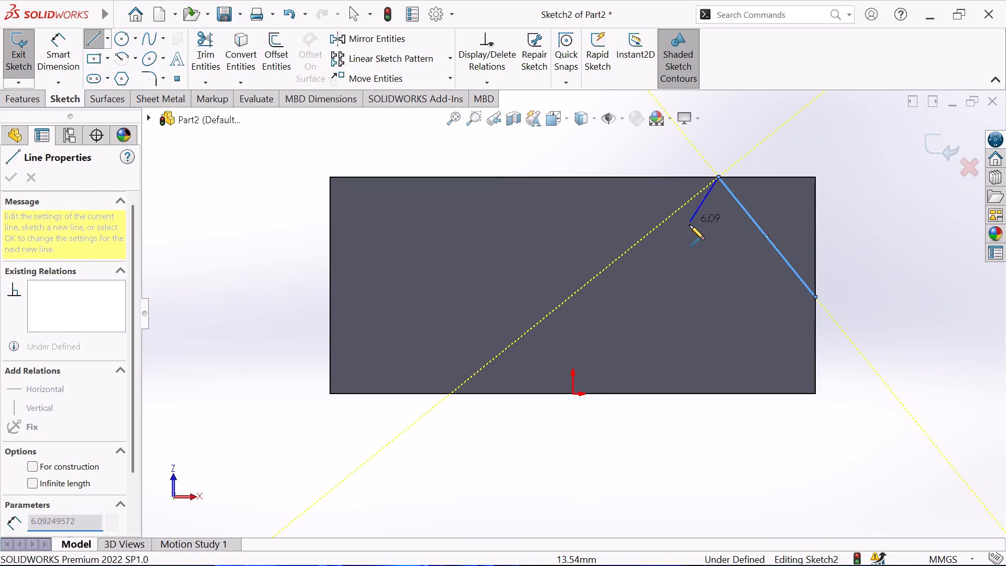
key("Escape")
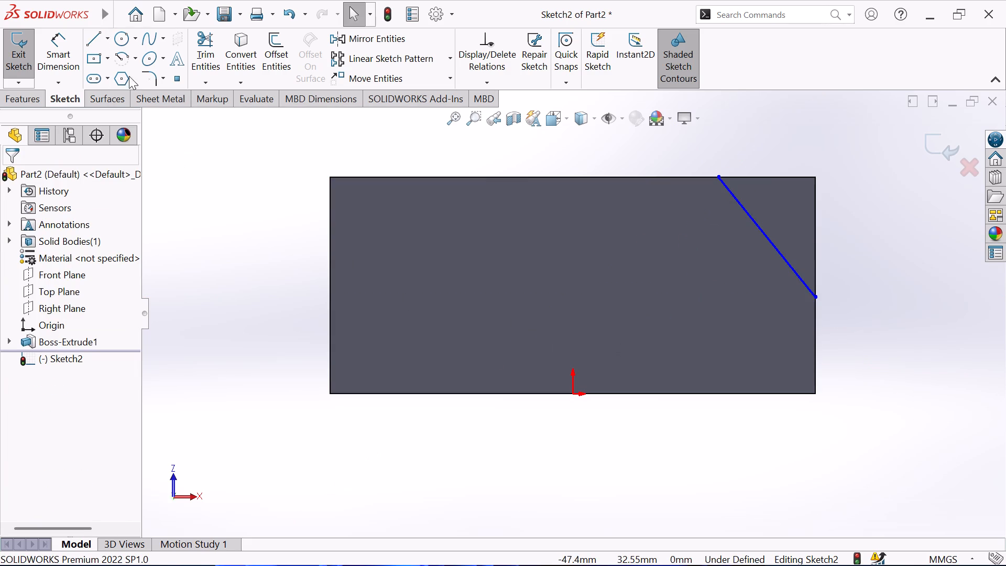
Dimension the diagonal line's endpoint on the side edge 18 mm from the face edge through the origin.
left_click(61, 48)
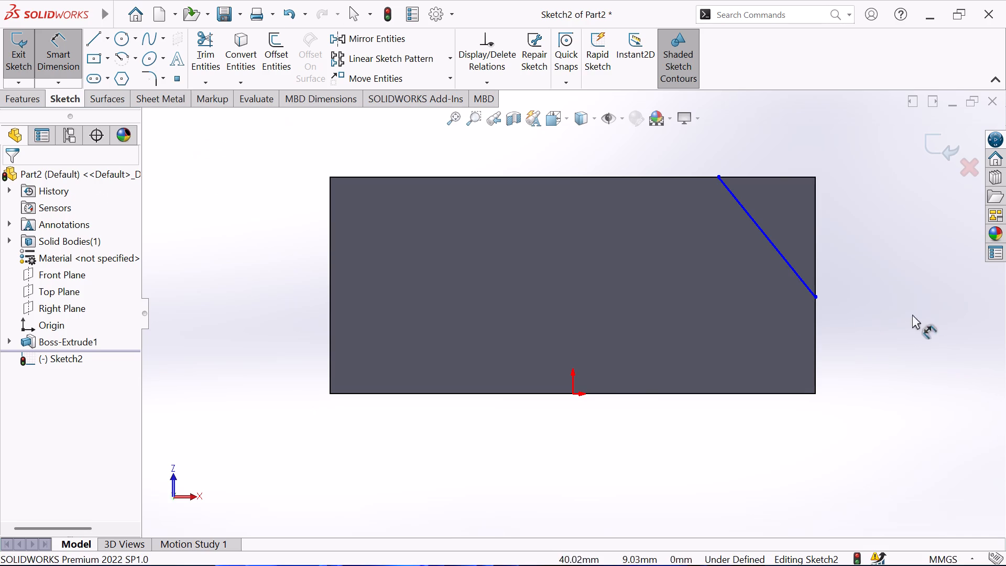
left_click(817, 296)
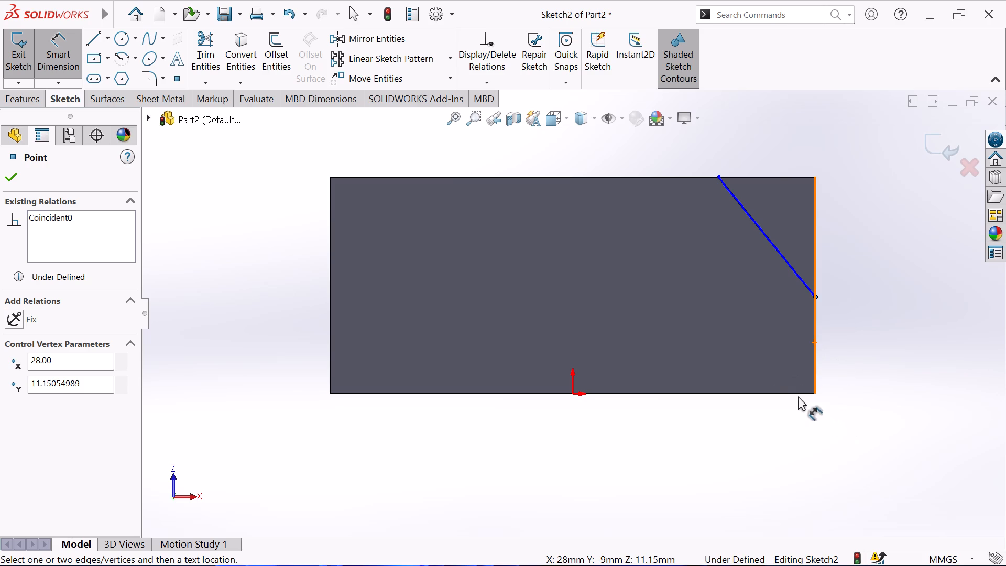
left_click(799, 395)
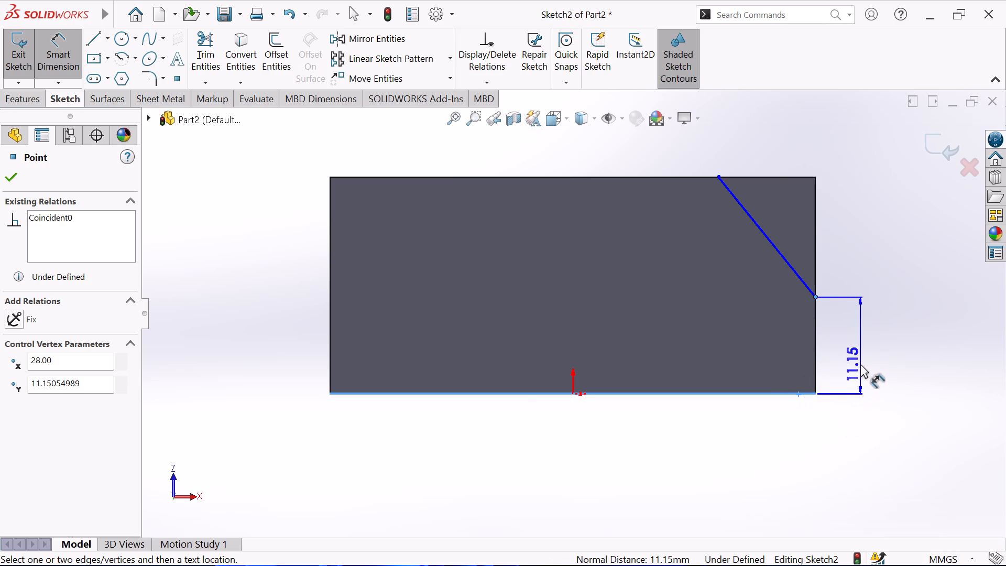
left_click(860, 363)
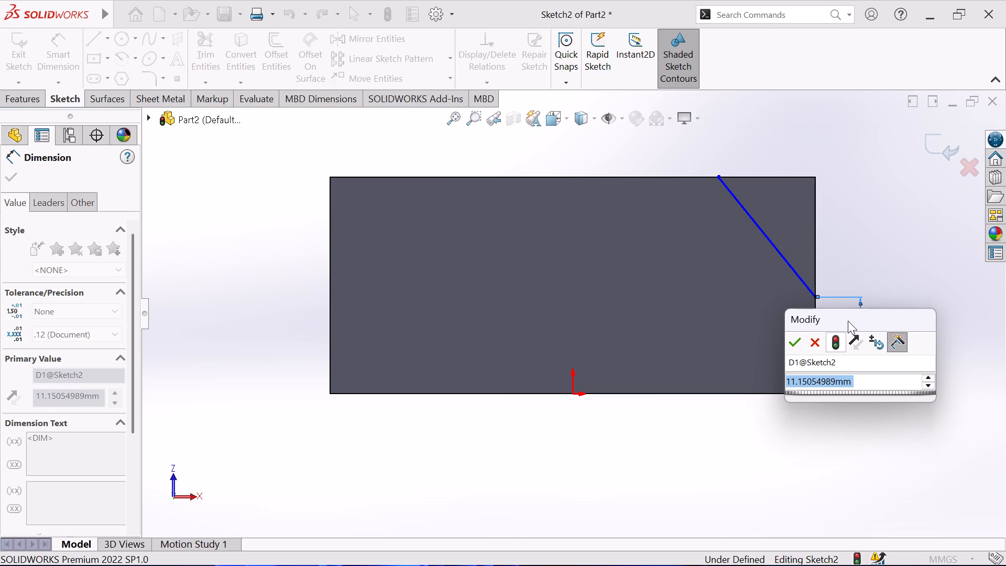
key("1")
key("8")
key("Return")
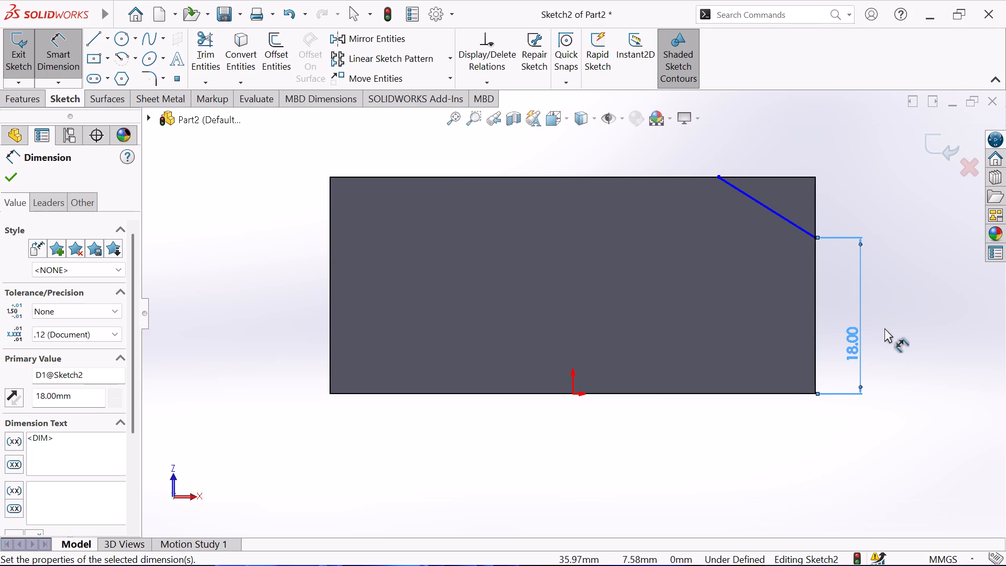
Set the dimension of the diagonal line's endpoint from the origin edge to 13 mm.
double_click(862, 350)
key("1")
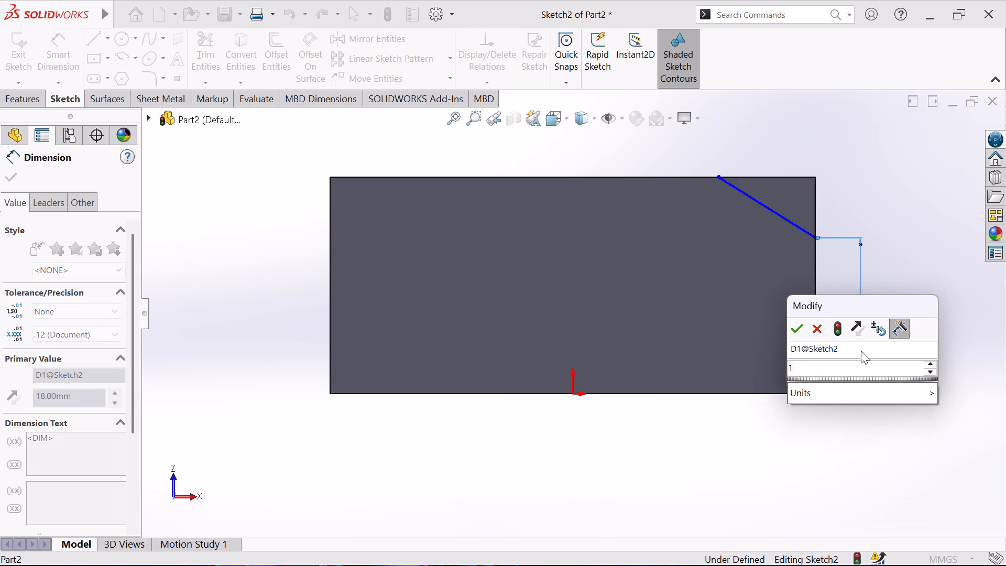
key("3")
key("Return")
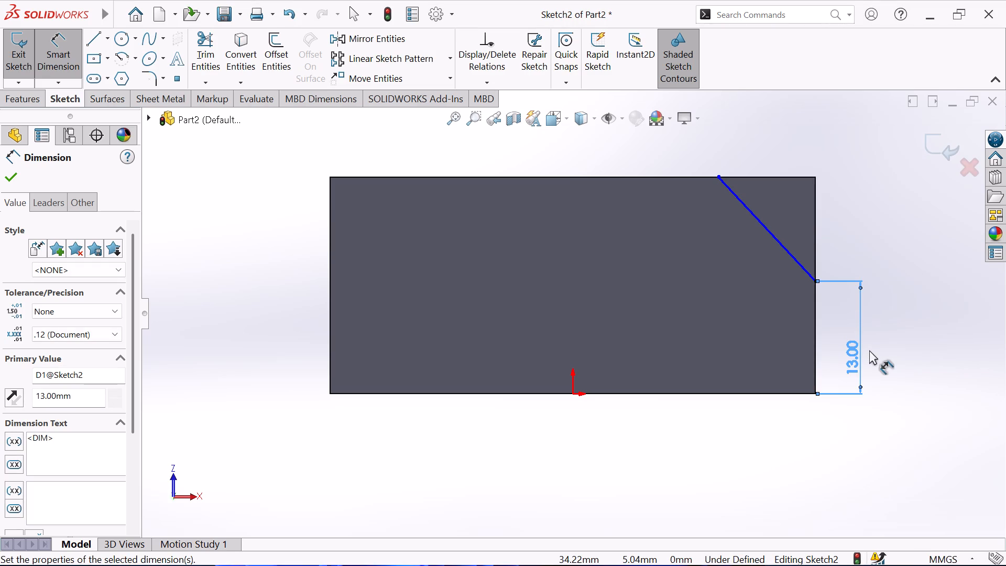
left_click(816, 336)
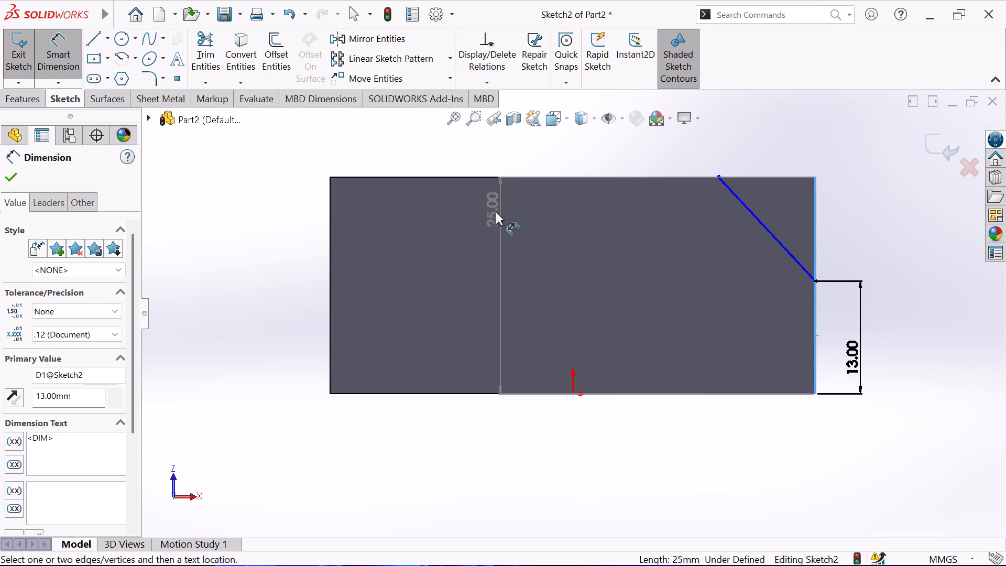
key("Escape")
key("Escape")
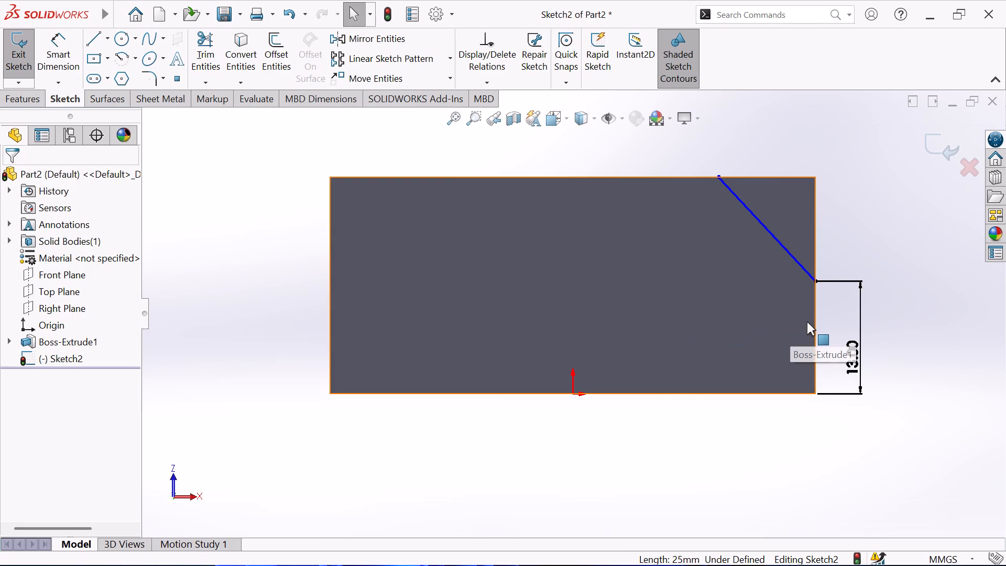
Convert the side edge touching the diagonal line into a sketch line and trim away its portion beside the cut corner.
left_click(816, 311)
left_click(248, 67)
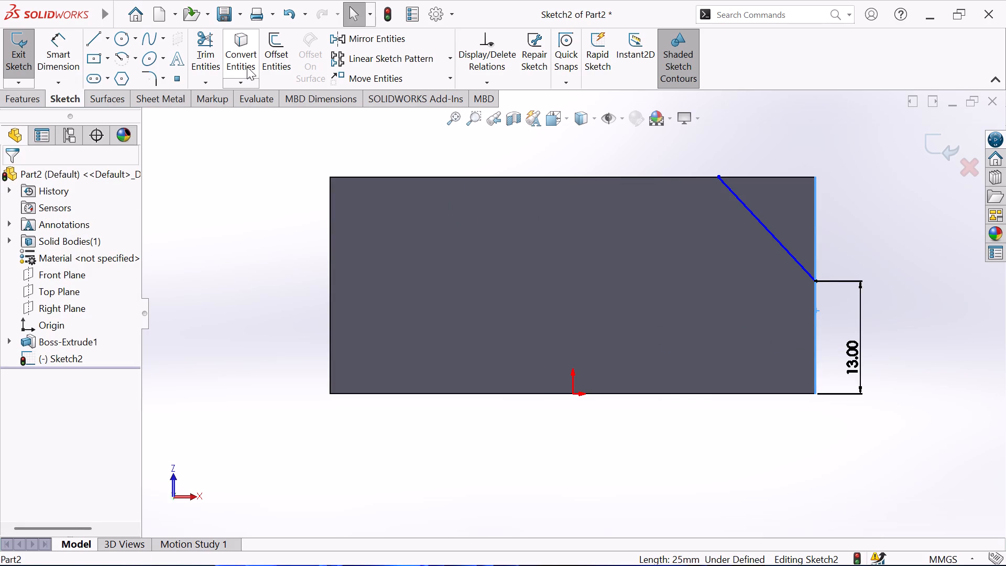
left_click(203, 34)
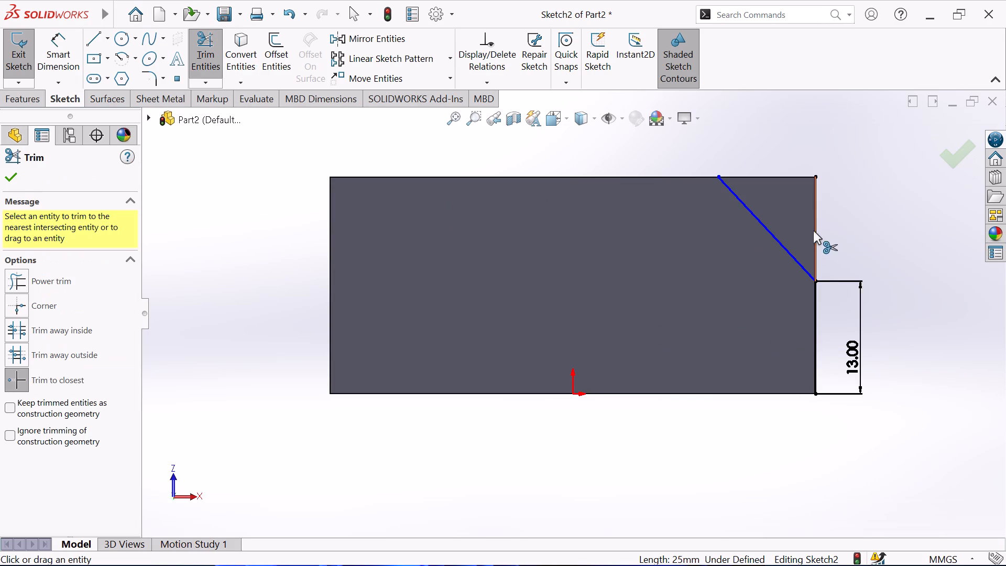
left_click(817, 226)
key("Escape")
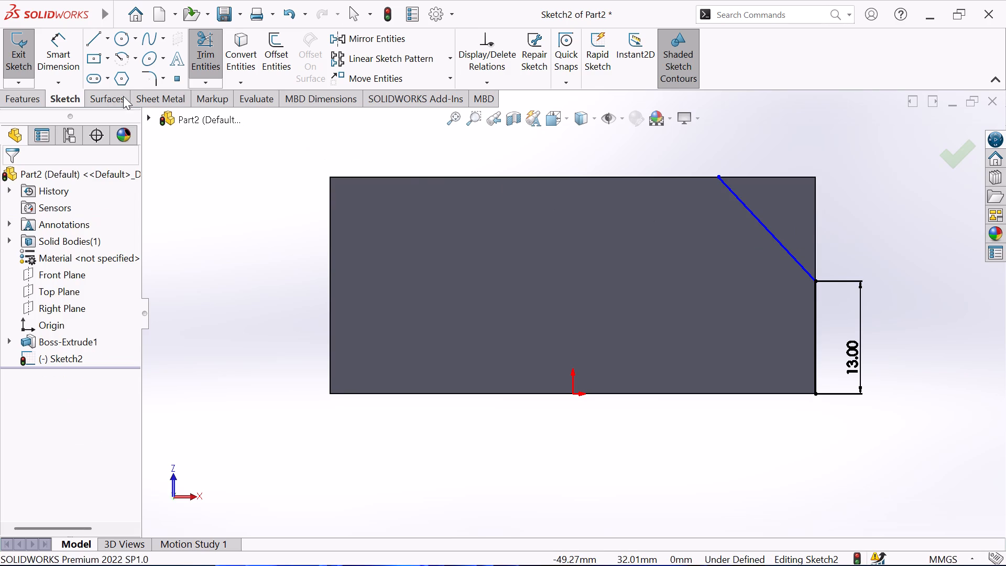
Dimension the angle between the diagonal line and the trimmed side line as 135 degrees.
left_click(70, 47)
left_click(798, 261)
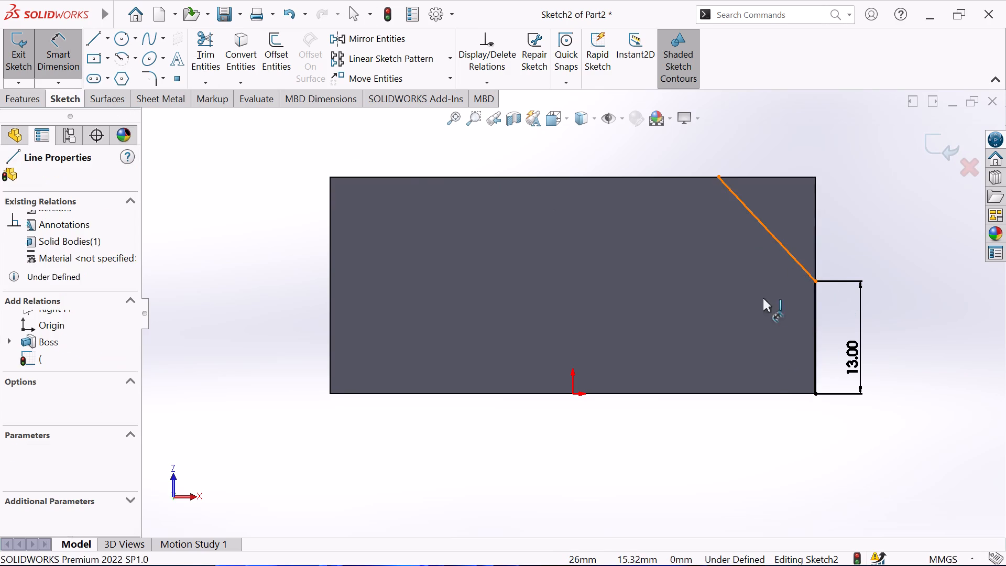
left_click(814, 325)
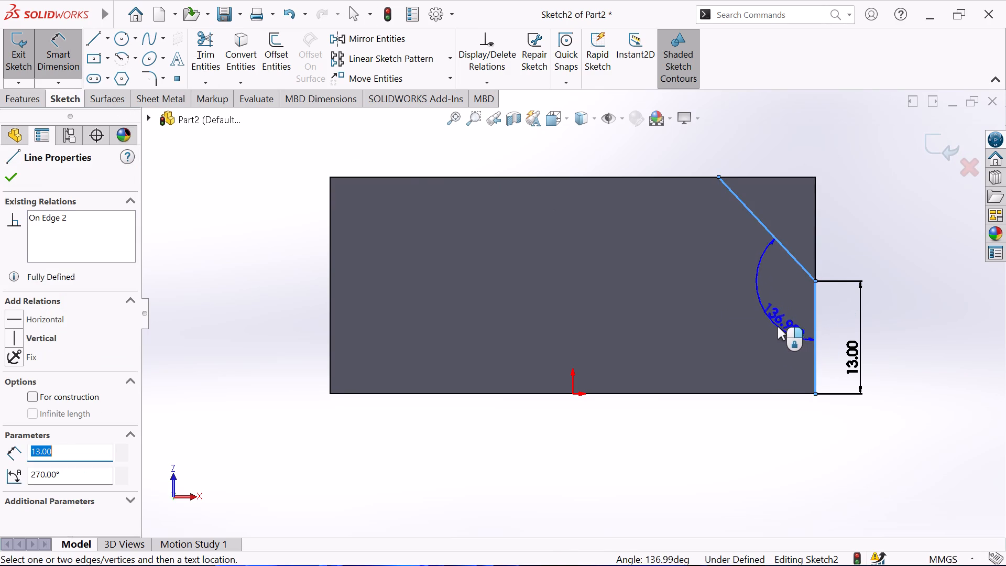
left_click(775, 323)
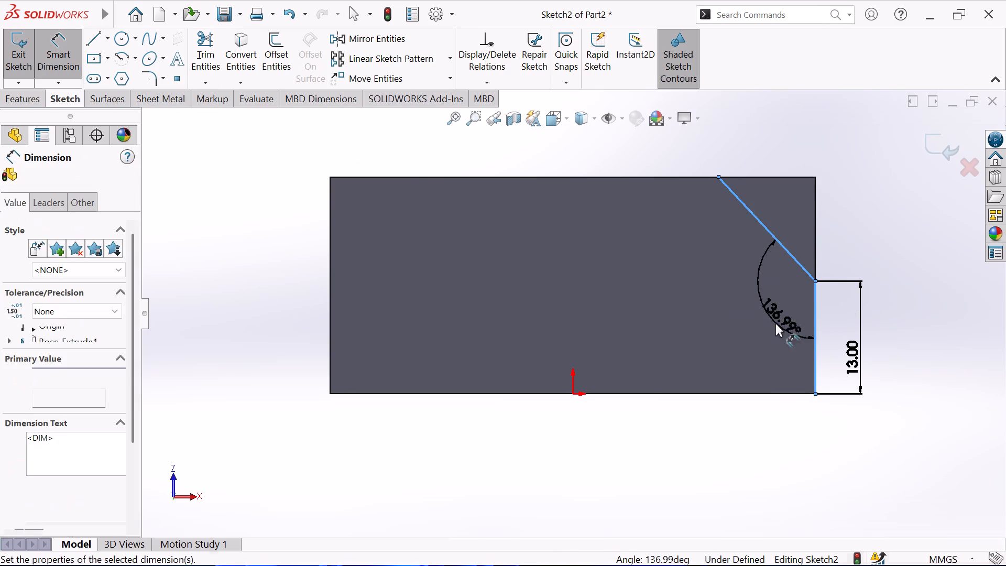
type("135")
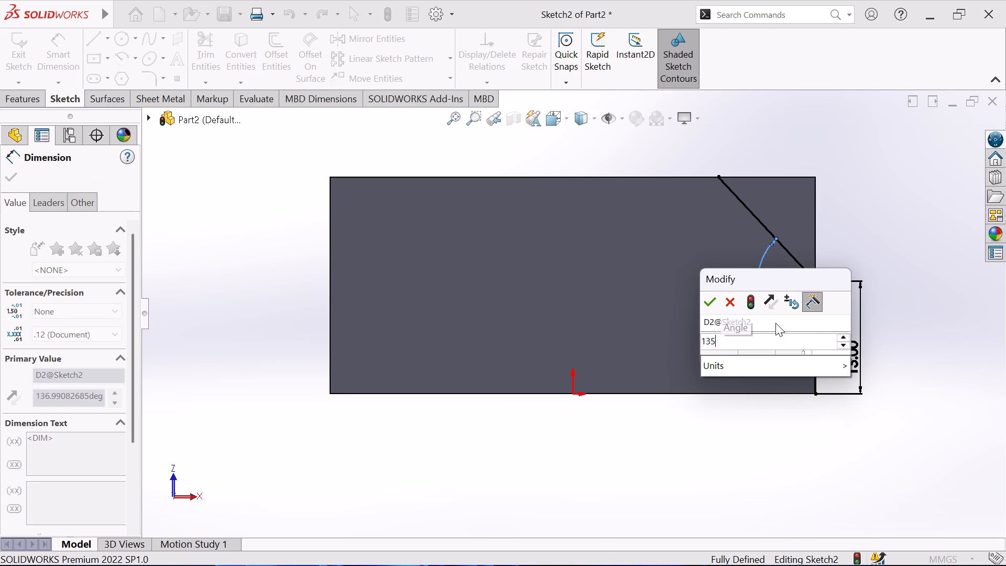
key("Return")
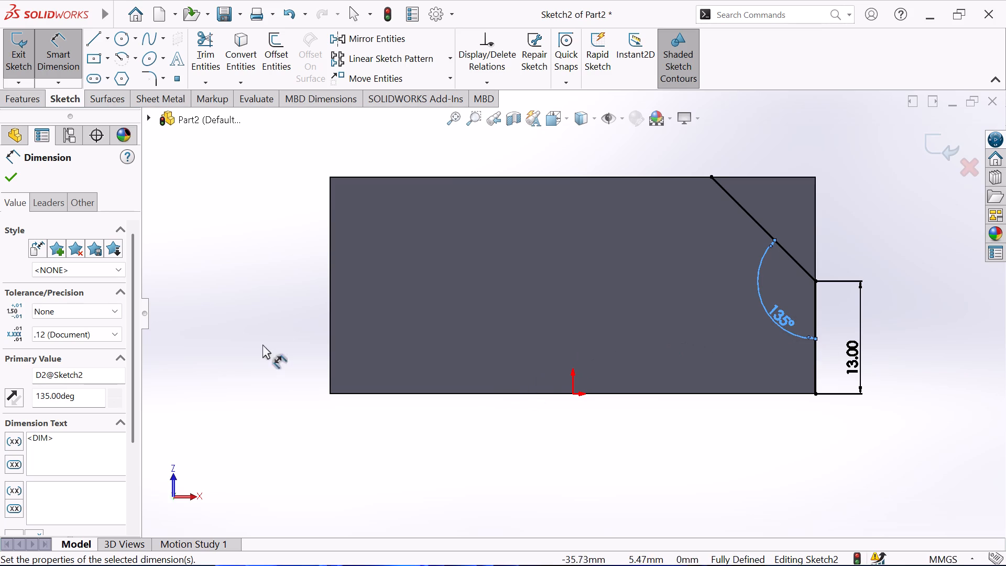
left_click(15, 180)
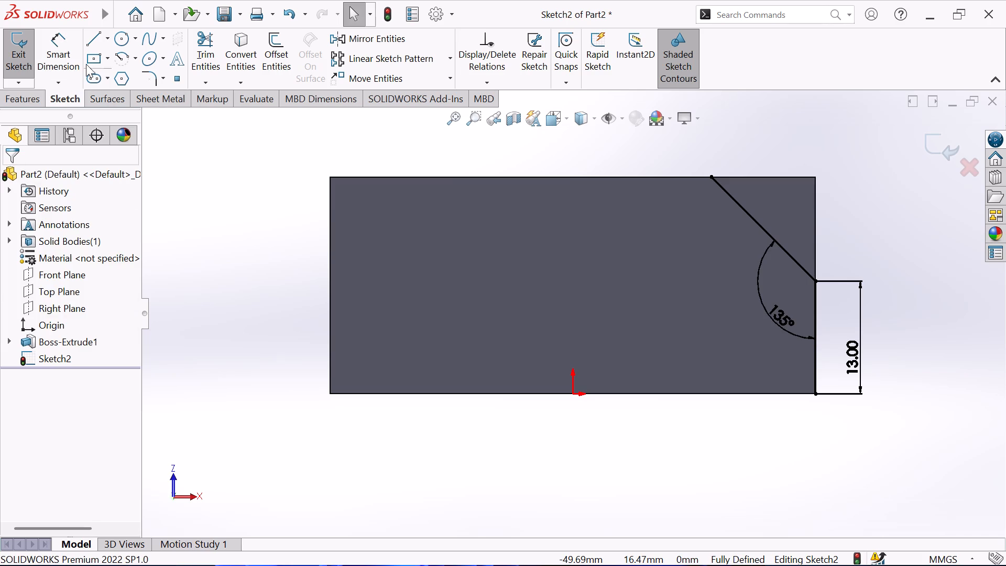
Convert the face's opposite side edge, on the negative X side, into a sketch line.
left_click(330, 284)
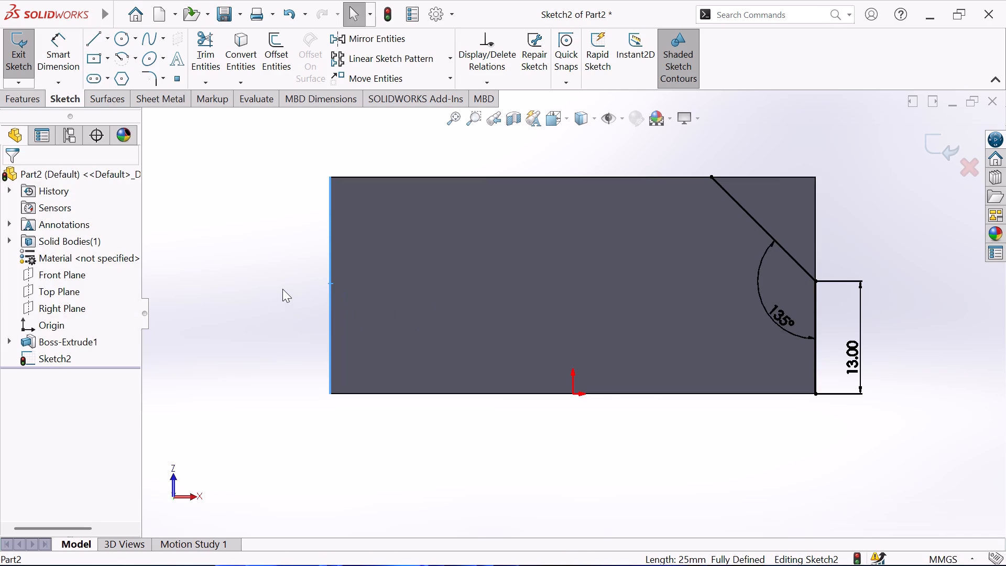
left_click(238, 65)
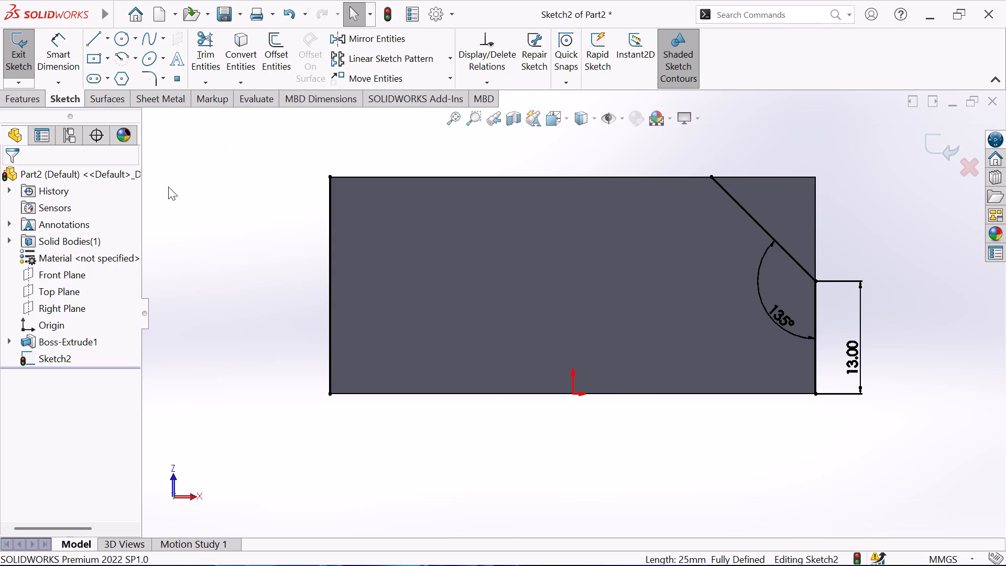
Sketch a diagonal line across the negative X corner, from about 14.5 mm up the side line to about 7 mm along the far edge.
left_click(95, 40)
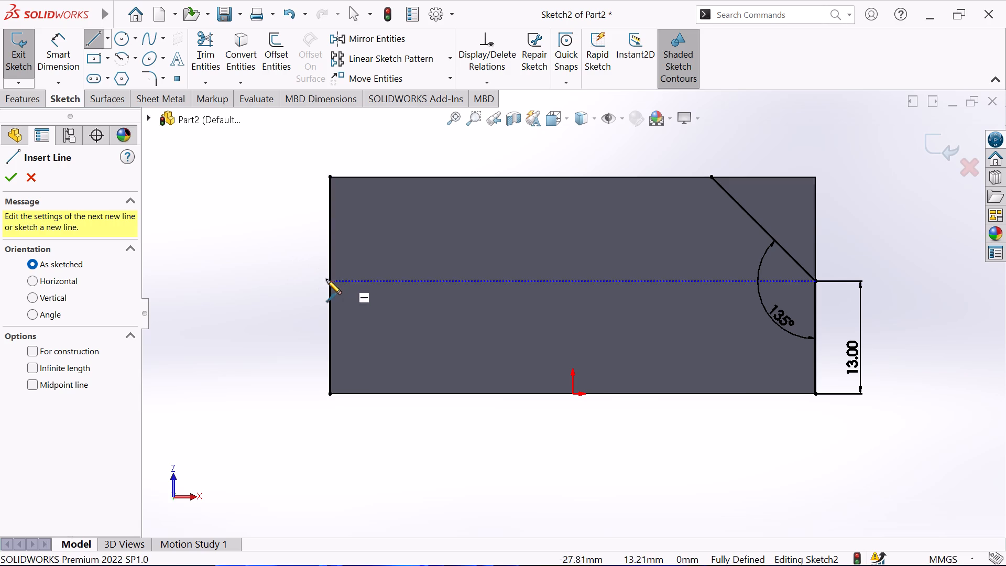
left_click(329, 268)
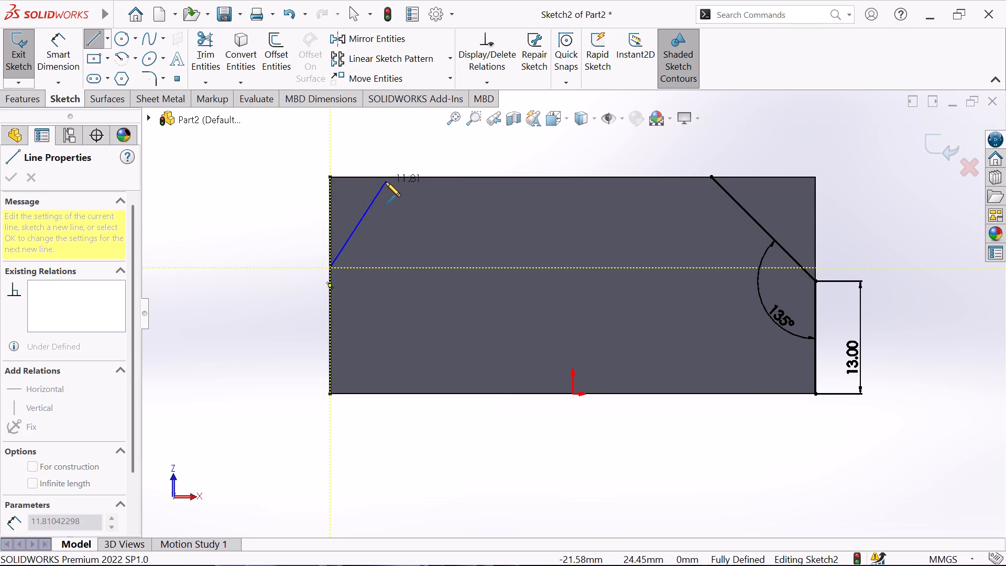
left_click(390, 178)
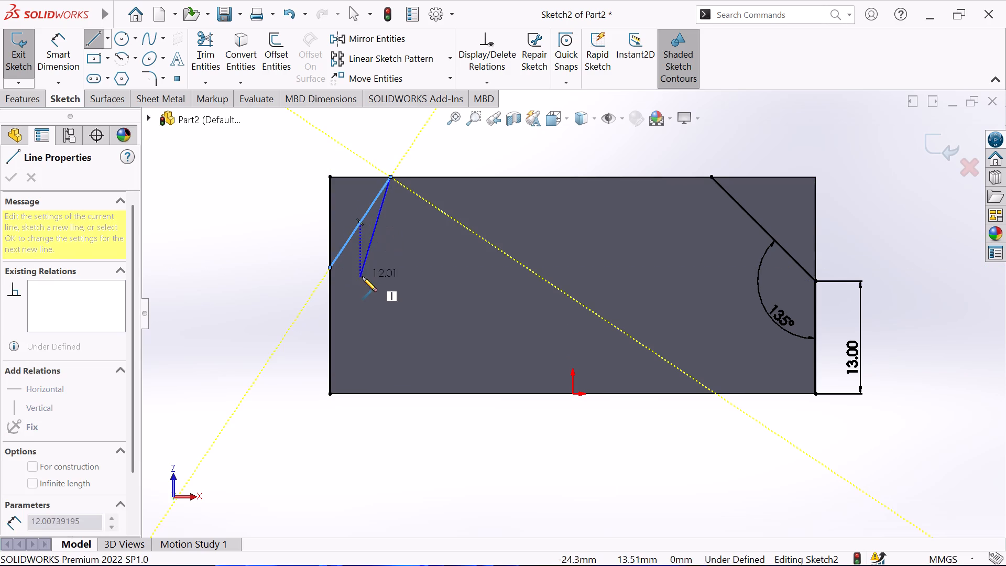
key("Escape")
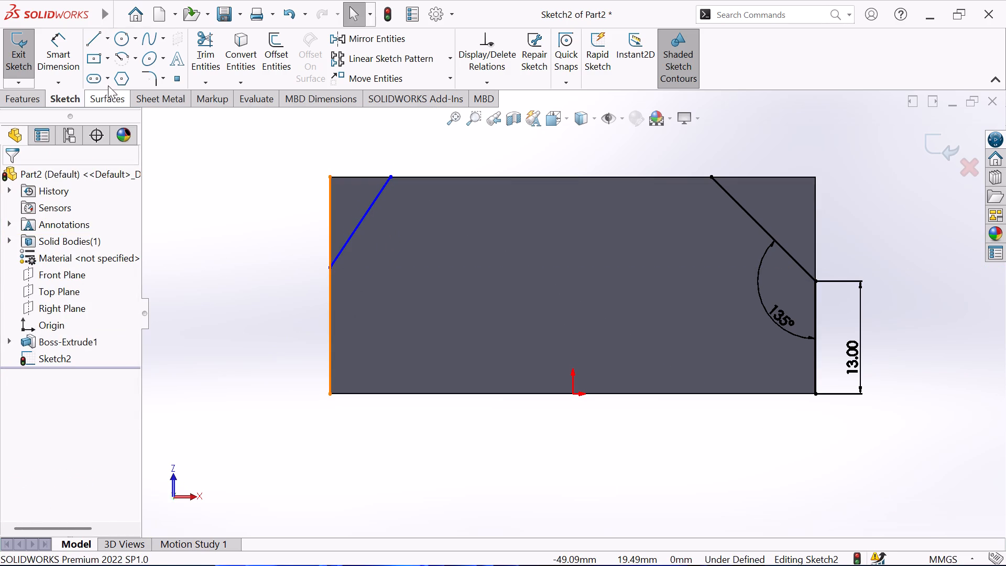
Dimension the new diagonal line's side endpoint as 13 mm from the origin edge.
left_click(57, 51)
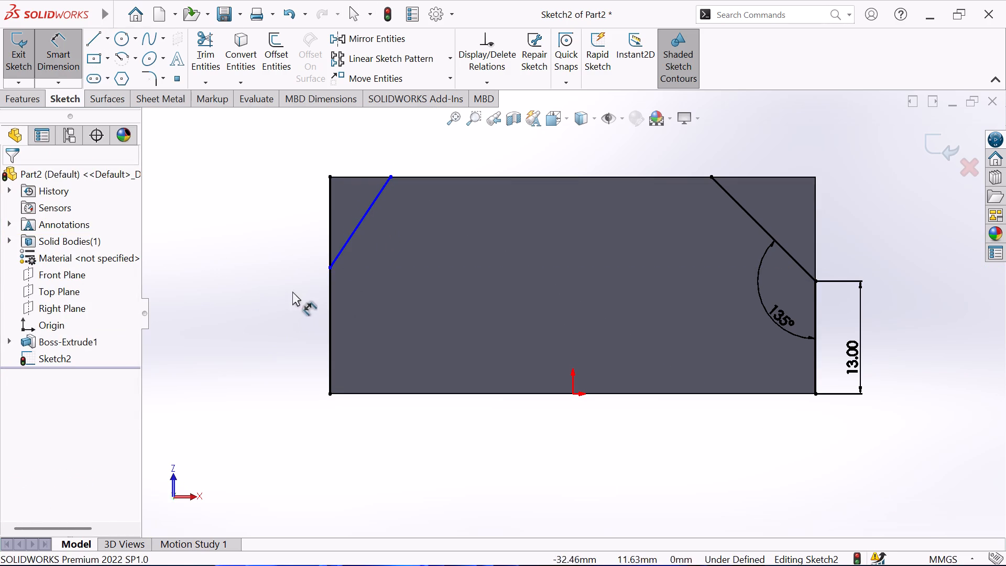
left_click(333, 268)
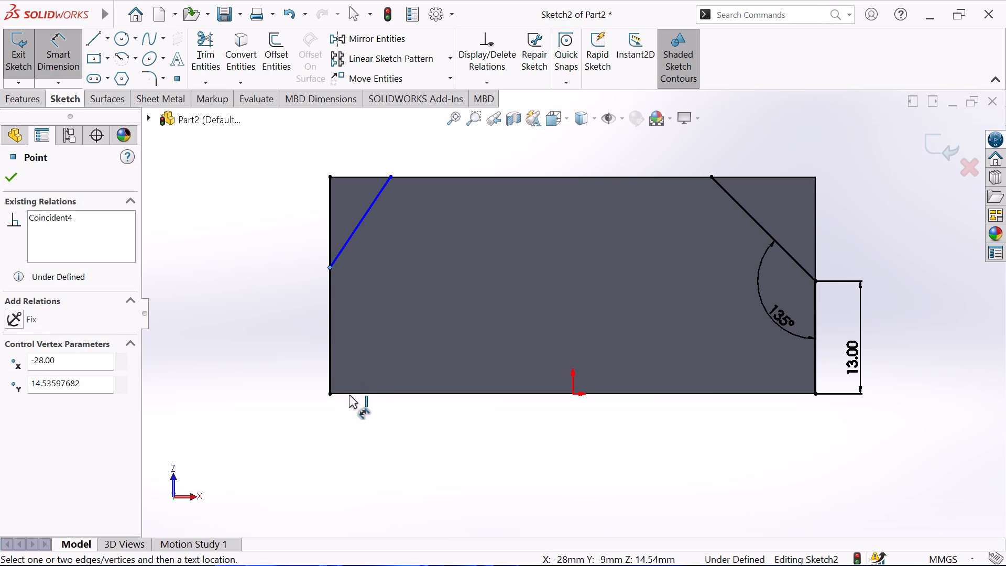
left_click(329, 391)
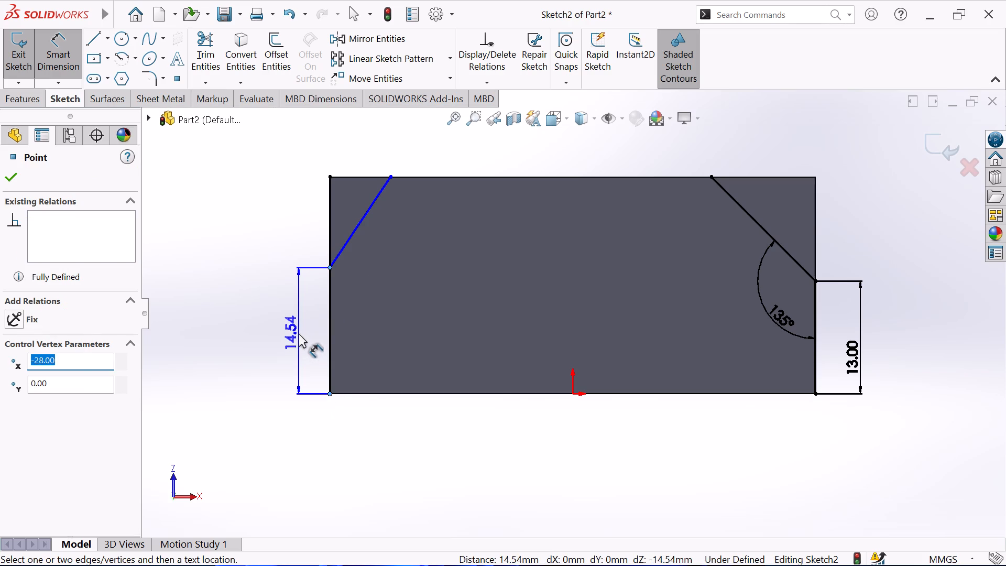
left_click(299, 333)
type("13")
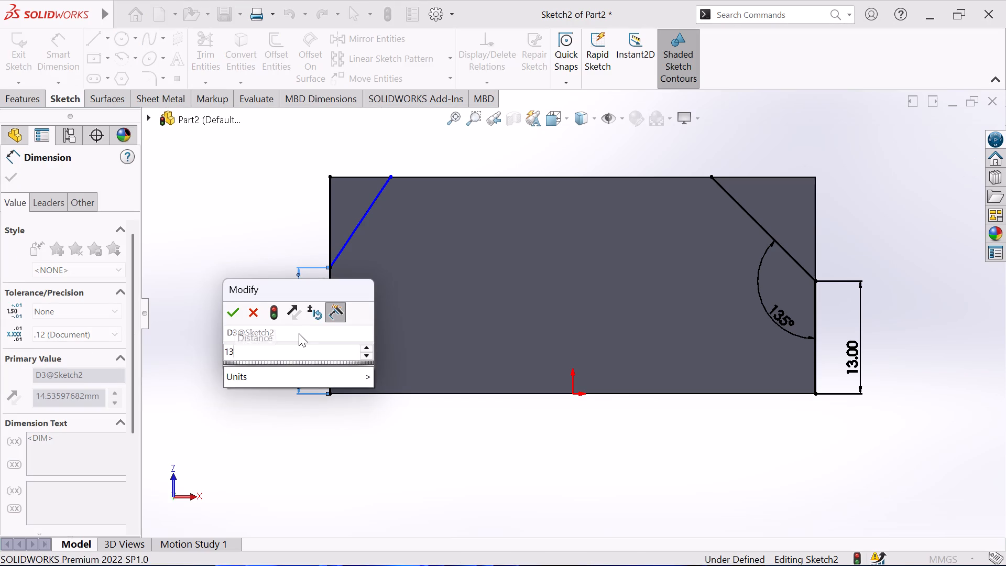
key("Return")
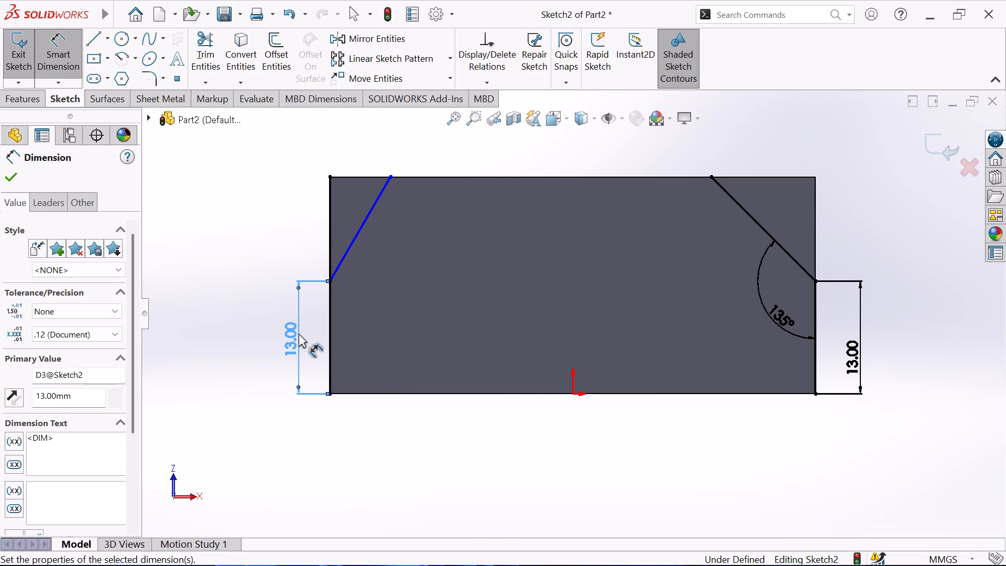
left_click(11, 180)
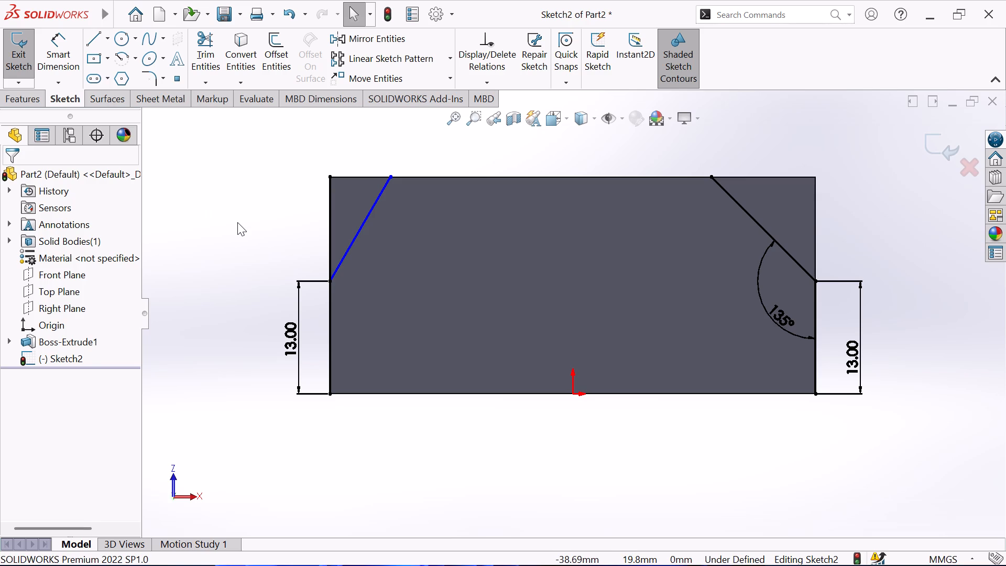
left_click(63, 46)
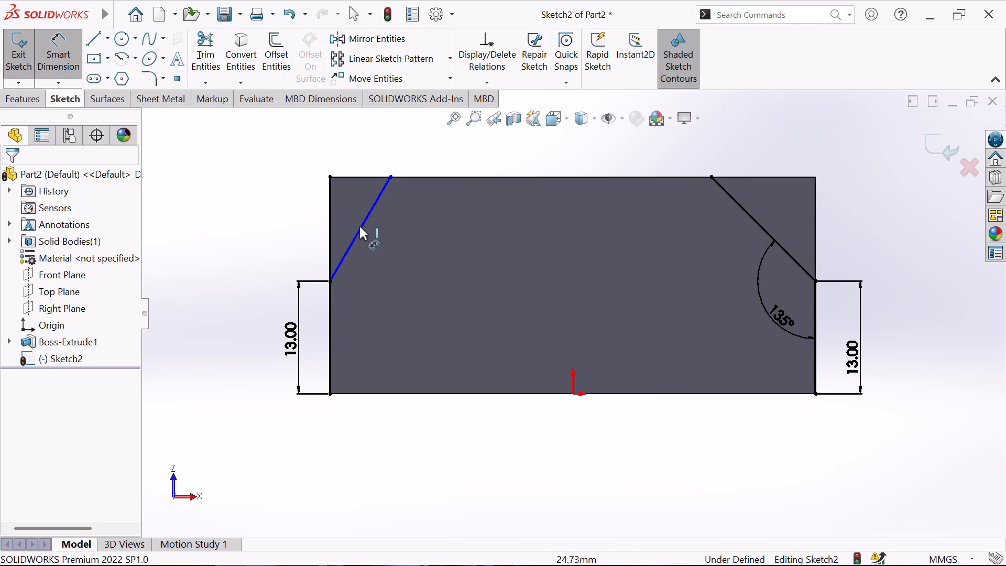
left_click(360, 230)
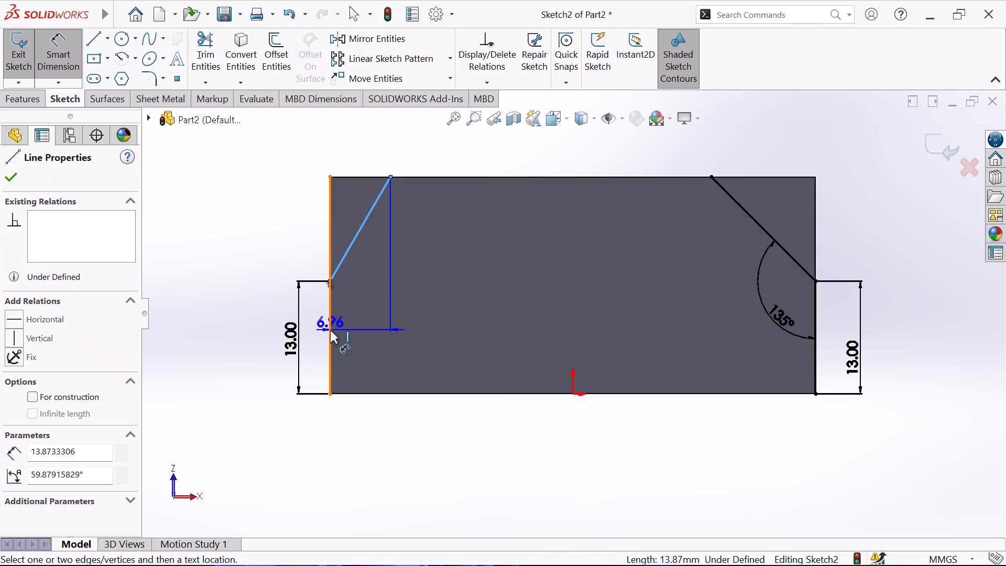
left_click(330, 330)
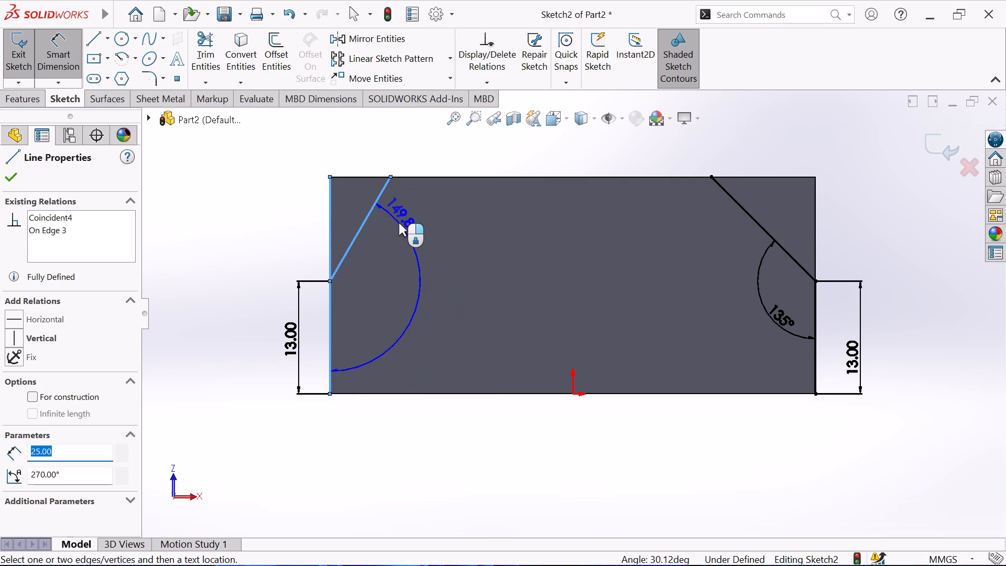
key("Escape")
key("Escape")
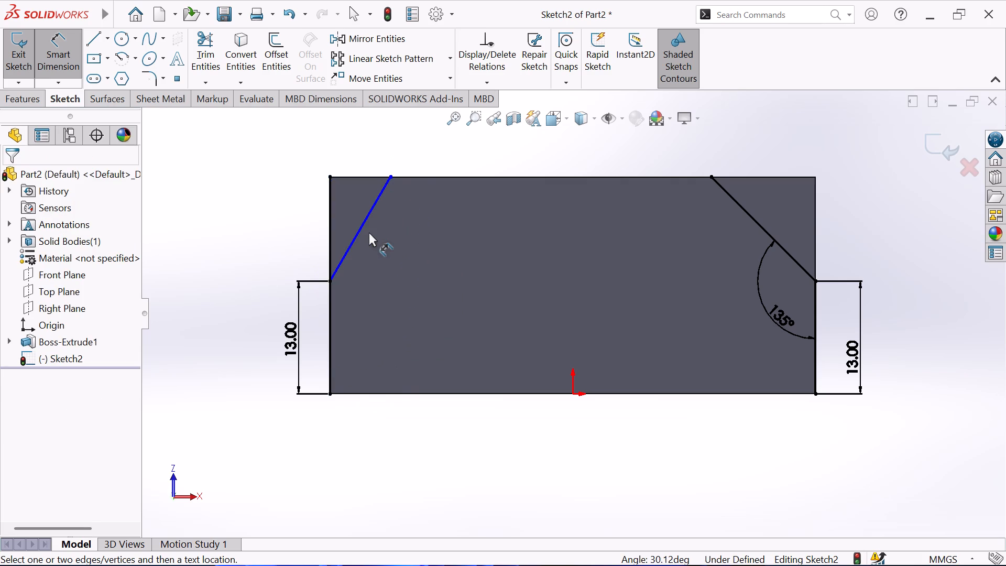
Trim away the portion of the negative X side line beside the cut corner.
left_click(204, 50)
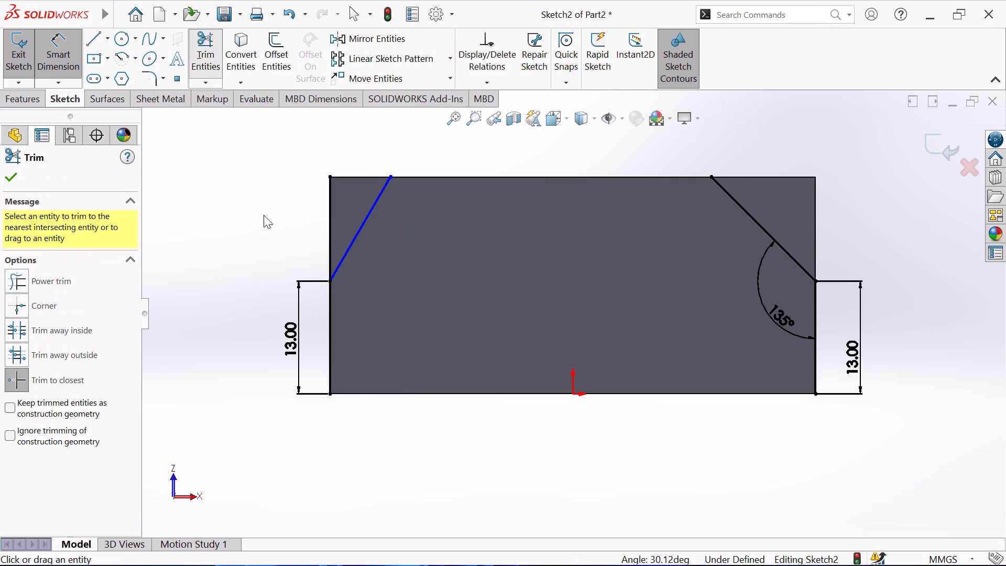
left_click(329, 211)
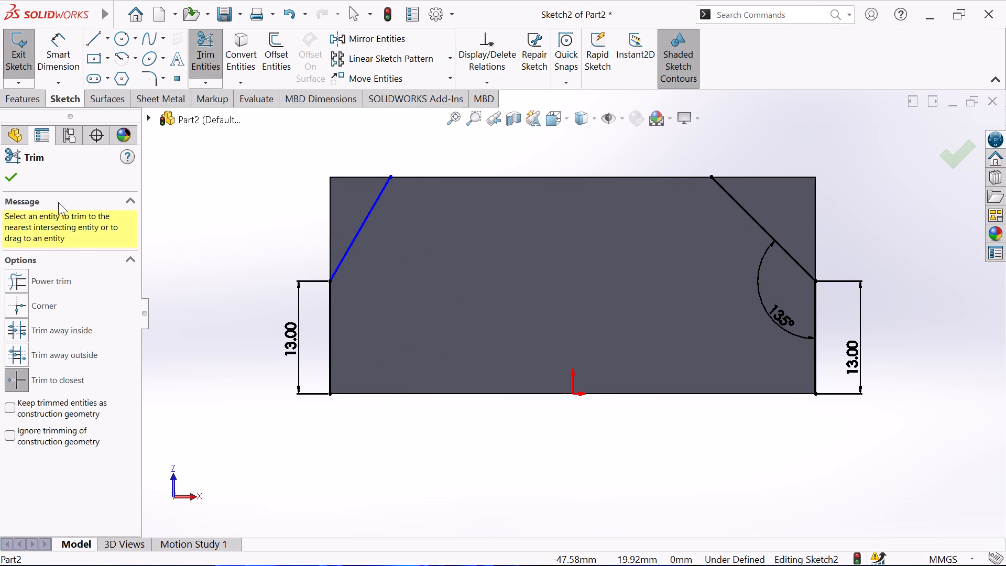
left_click(9, 184)
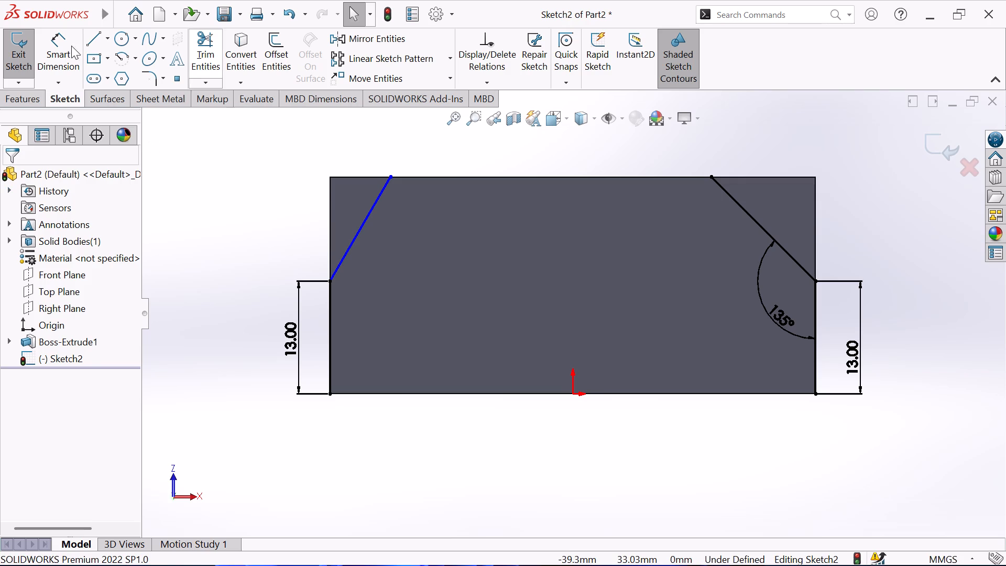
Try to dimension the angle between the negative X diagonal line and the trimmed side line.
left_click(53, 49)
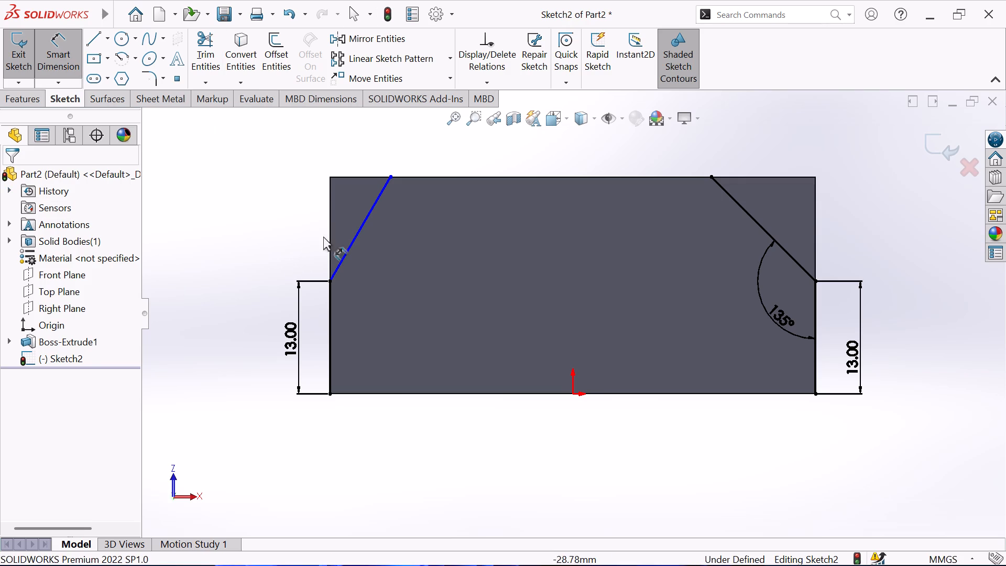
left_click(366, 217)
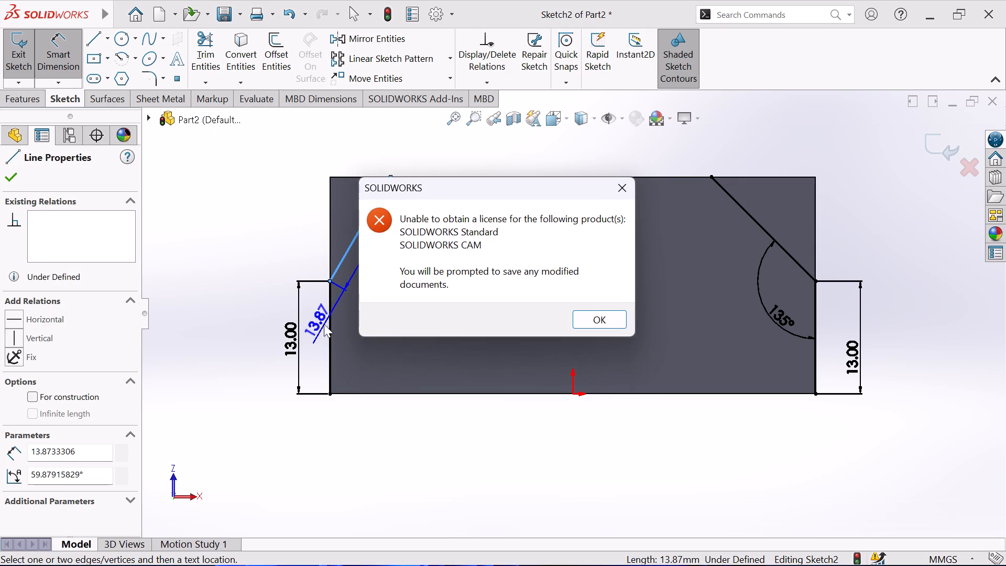
Save all modified documents, naming the part ex11 in the internship folder on the Desktop.
left_click(609, 319)
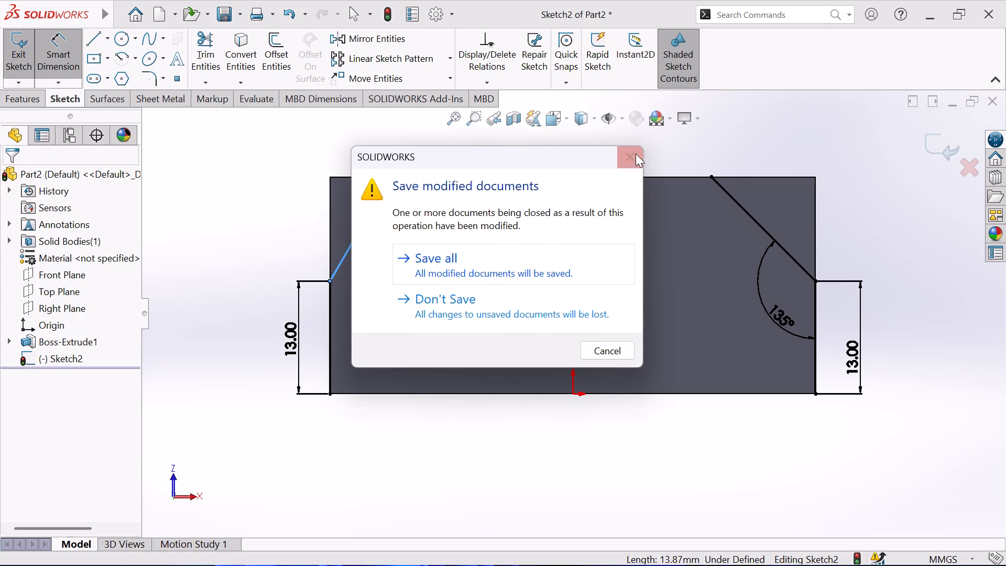
left_click(636, 154)
left_click(596, 311)
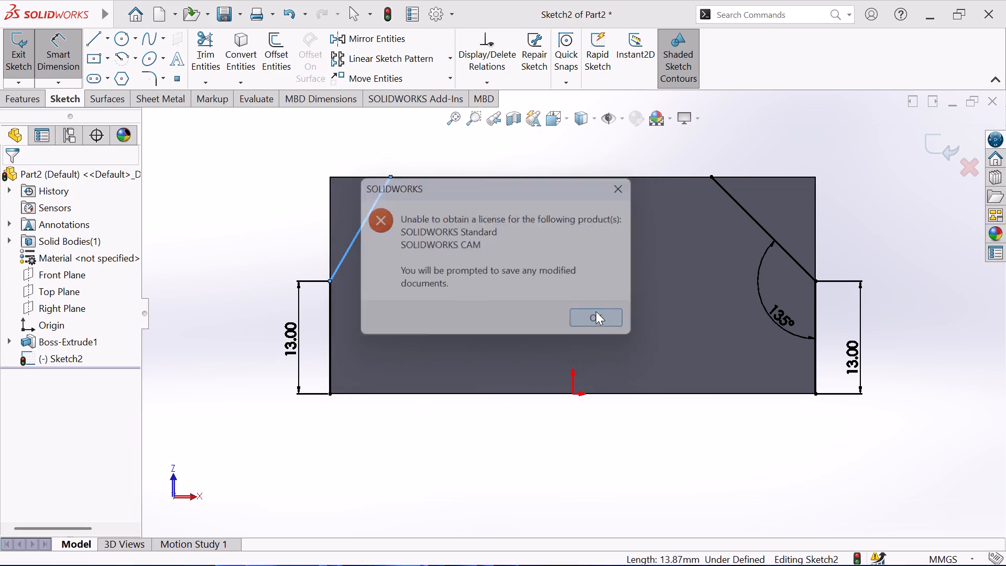
left_click(575, 270)
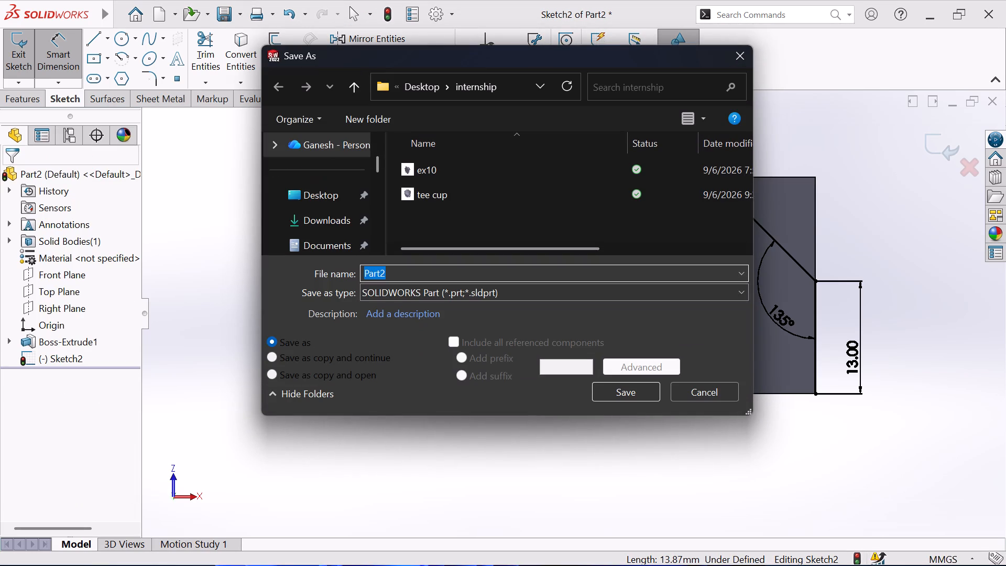
double_click(568, 270)
type("ex")
type("11")
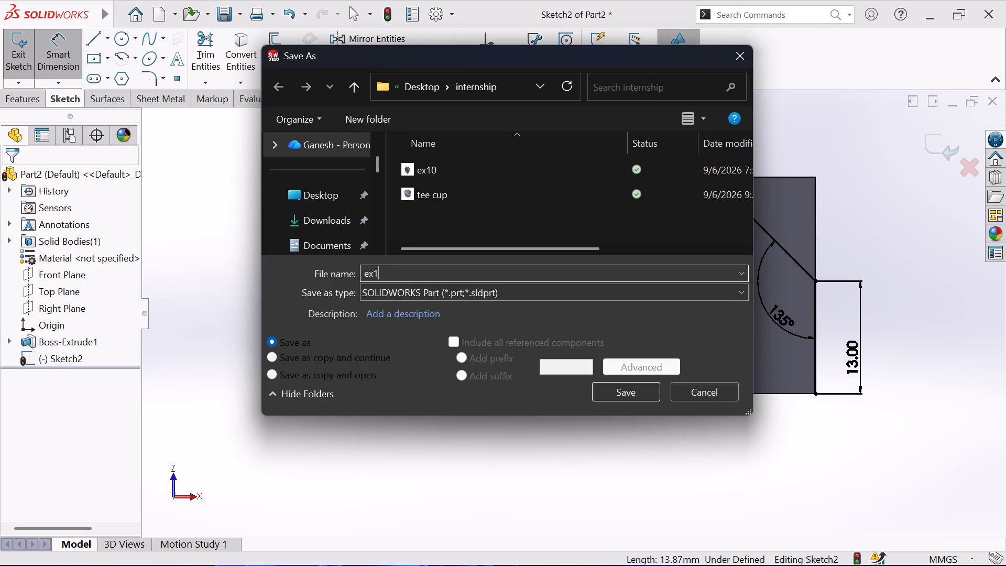
key("Return")
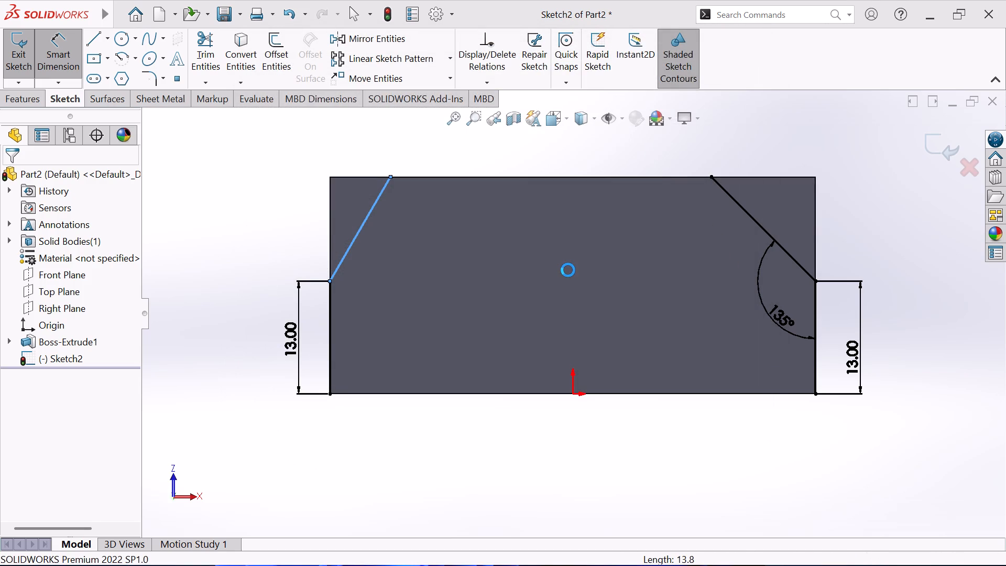
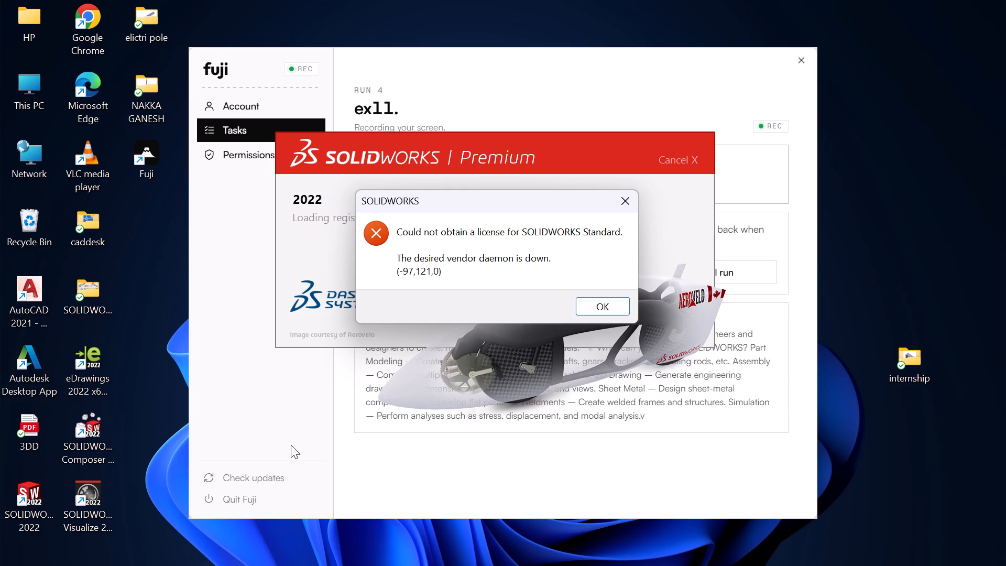
Dismiss the SOLIDWORKS Standard license error shown while SOLIDWORKS Premium 2022 is starting up.
left_click(612, 309)
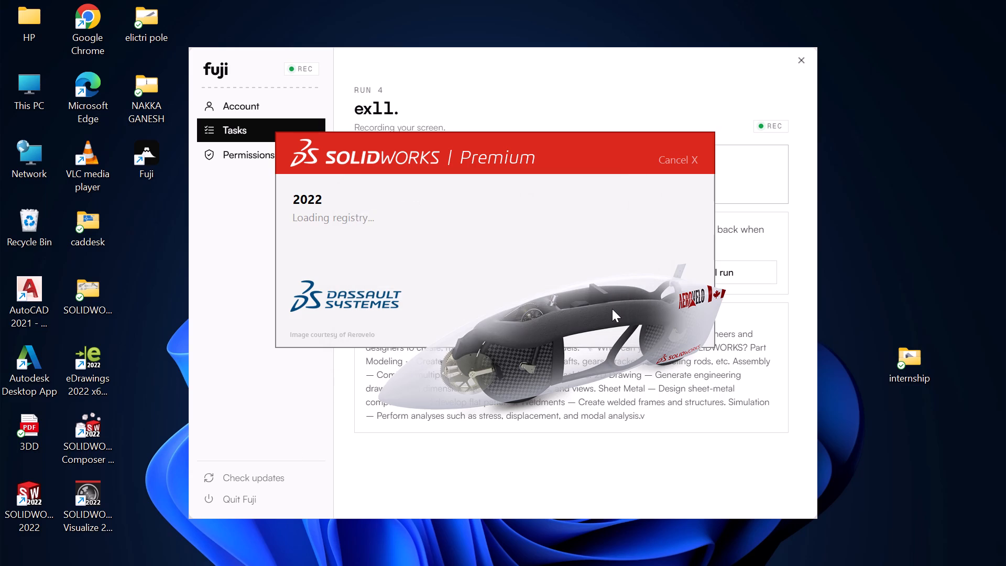
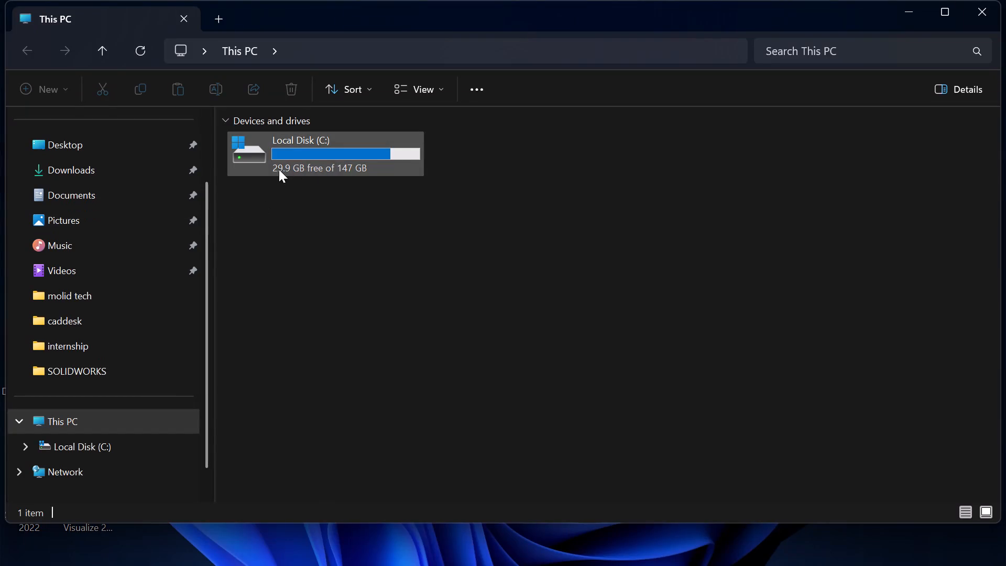
Open the SolidWorks_Flexnet_Server folder on Local Disk (C:) in File Explorer.
double_click(279, 169)
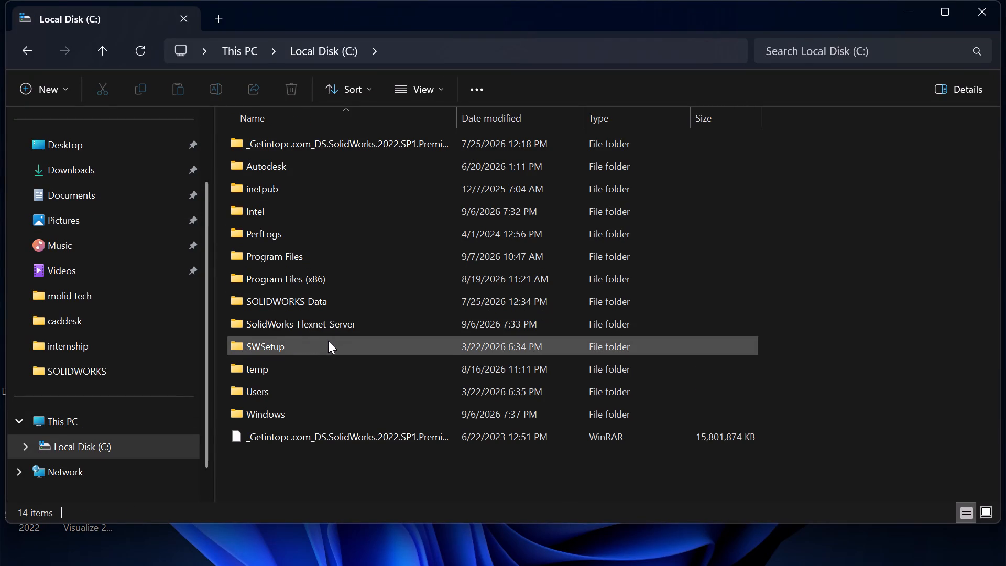
double_click(327, 323)
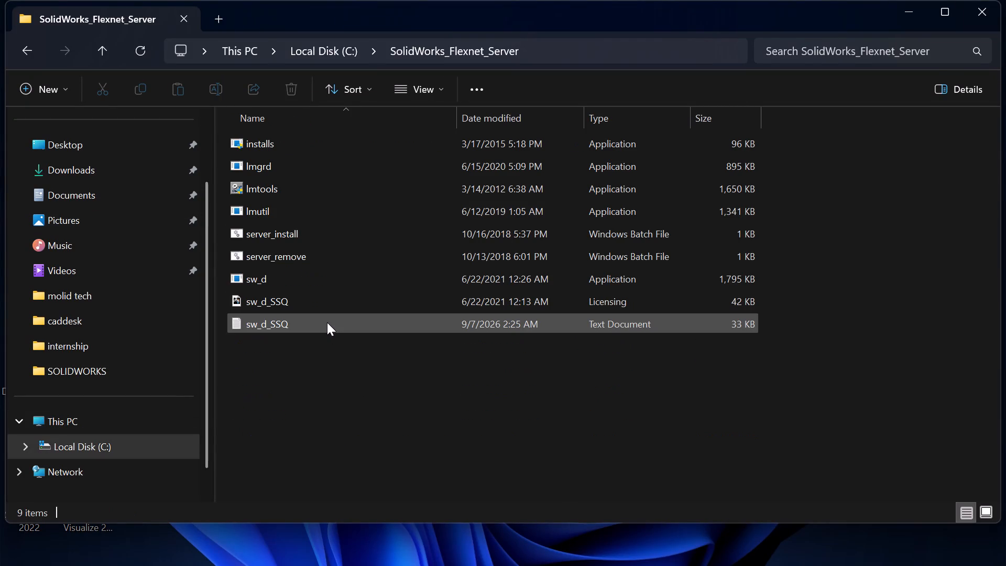
Select the server_remove batch file and bring up its available file actions.
right_click(314, 257)
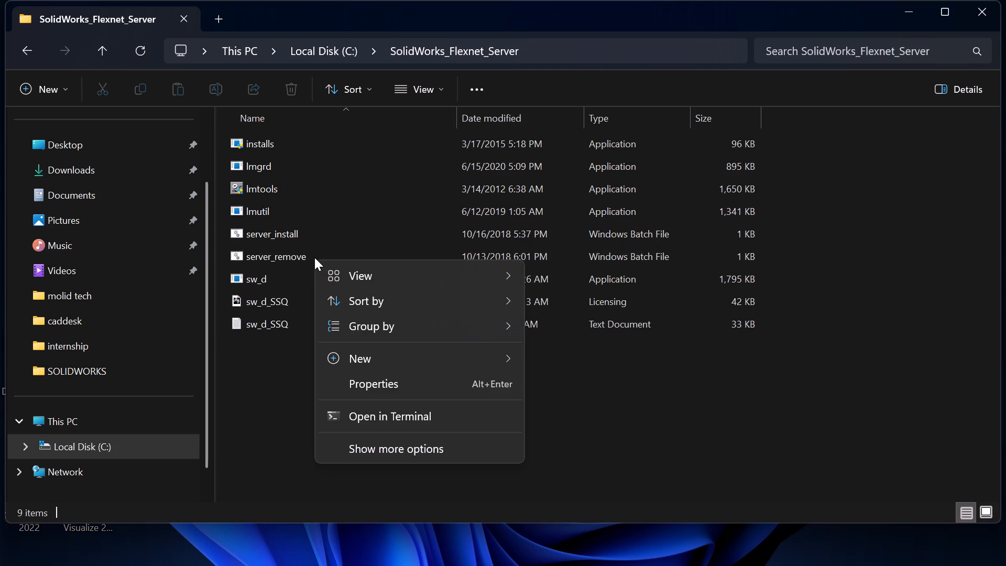
left_click(281, 255)
left_click(281, 255)
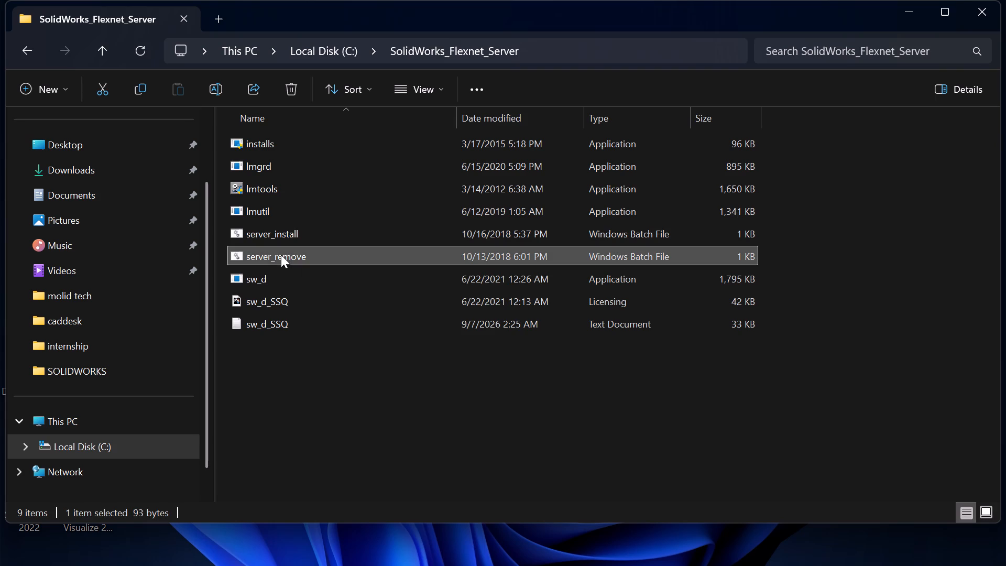
right_click(281, 255)
left_click(246, 253)
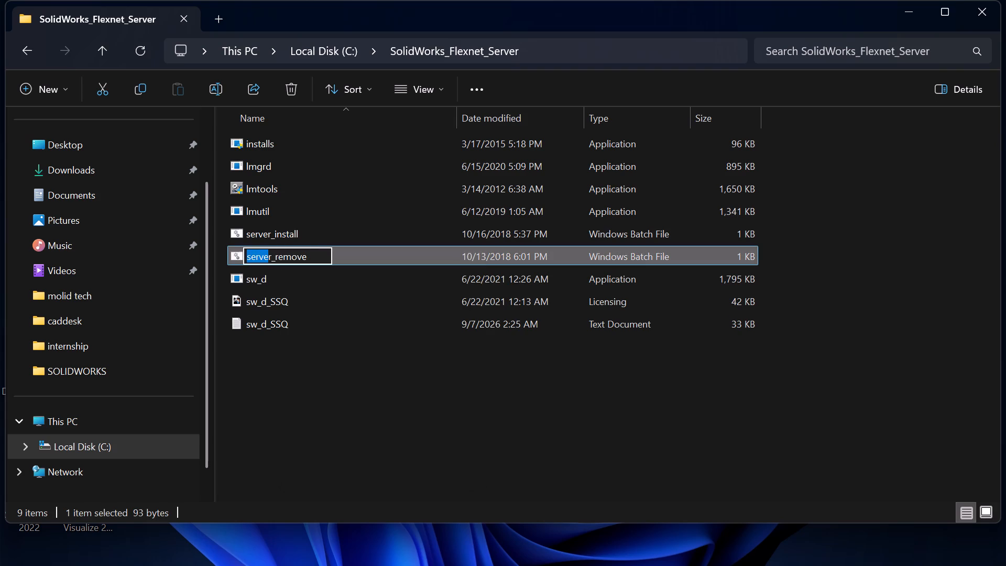
right_click(395, 253)
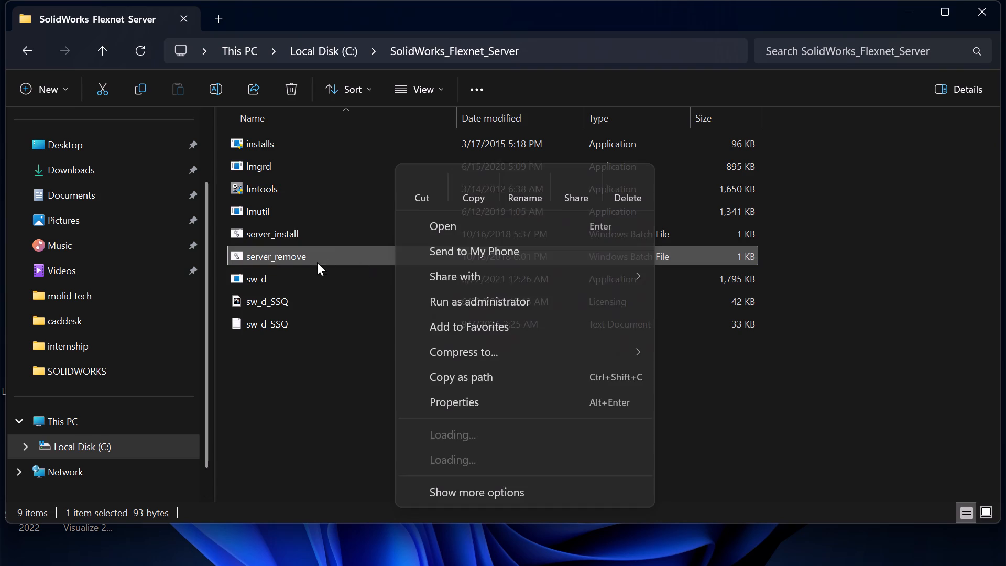
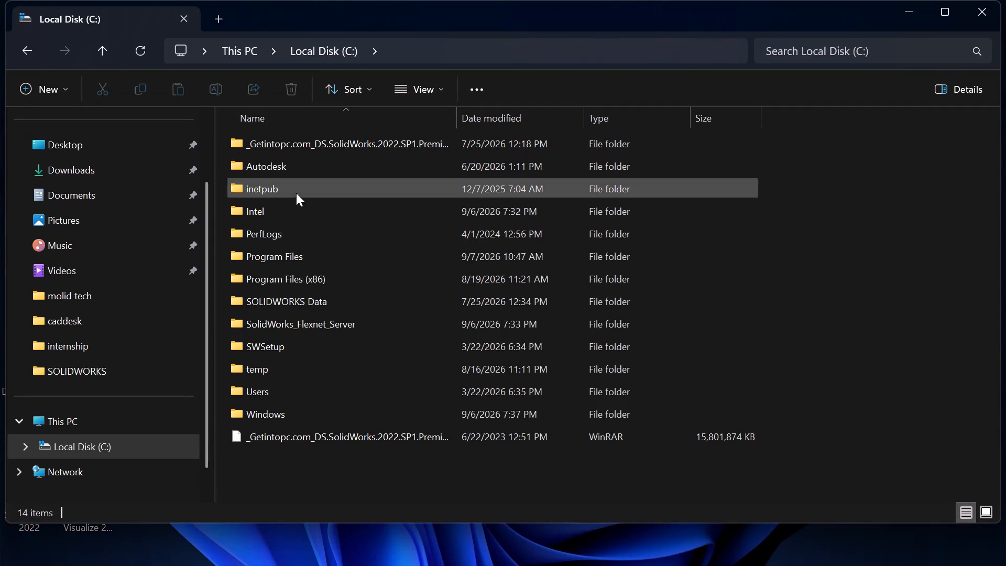
Open the SolidWorks_Flexnet_Server folder on Local Disk (C:).
left_click(323, 327)
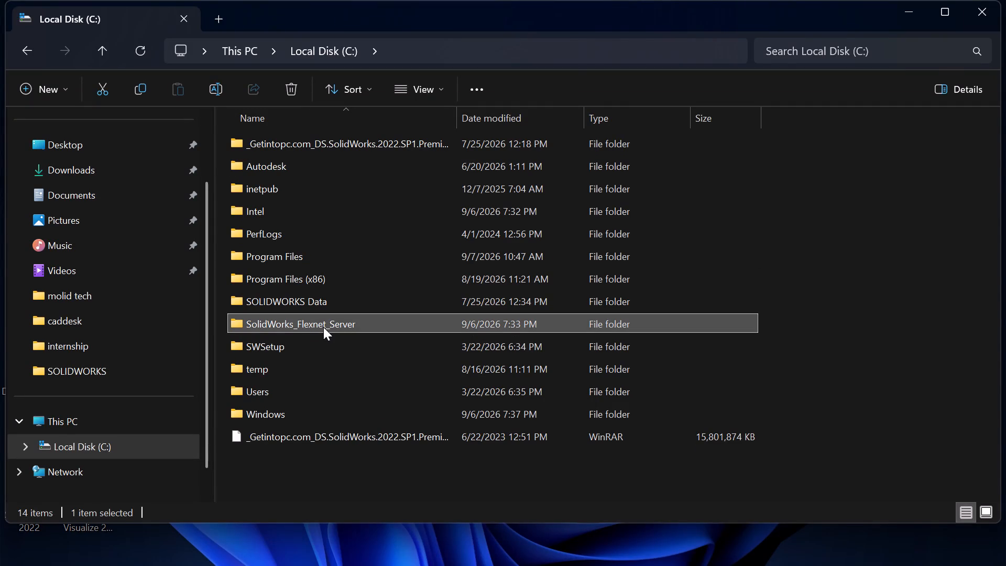
double_click(323, 327)
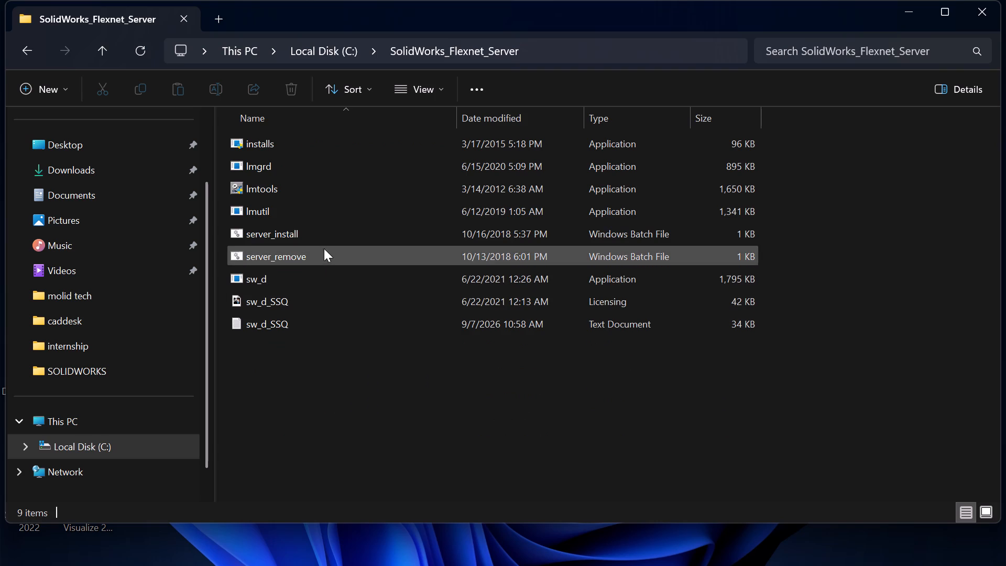
Select the server_install batch file and bring up its available file actions.
left_click(327, 236)
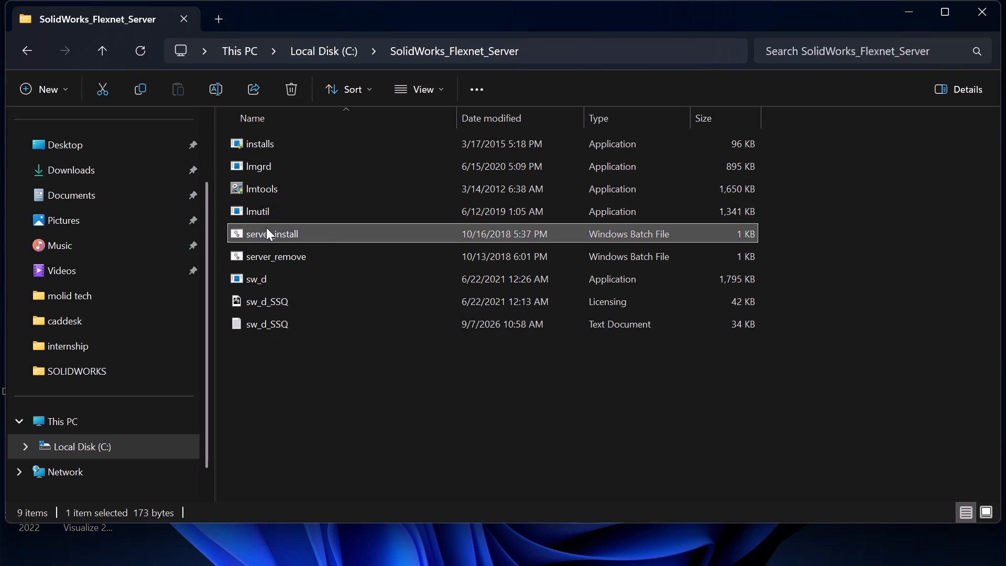
right_click(265, 231)
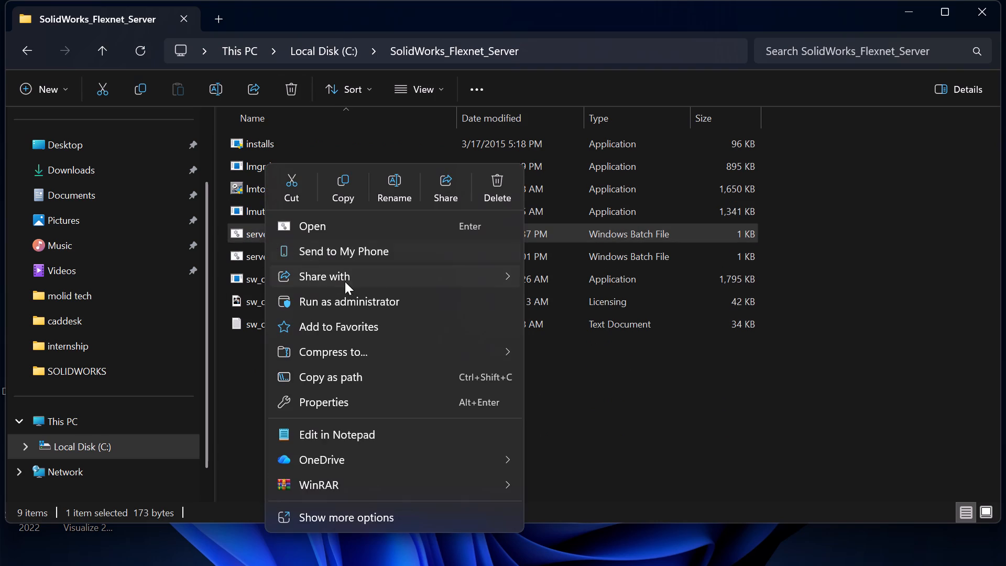
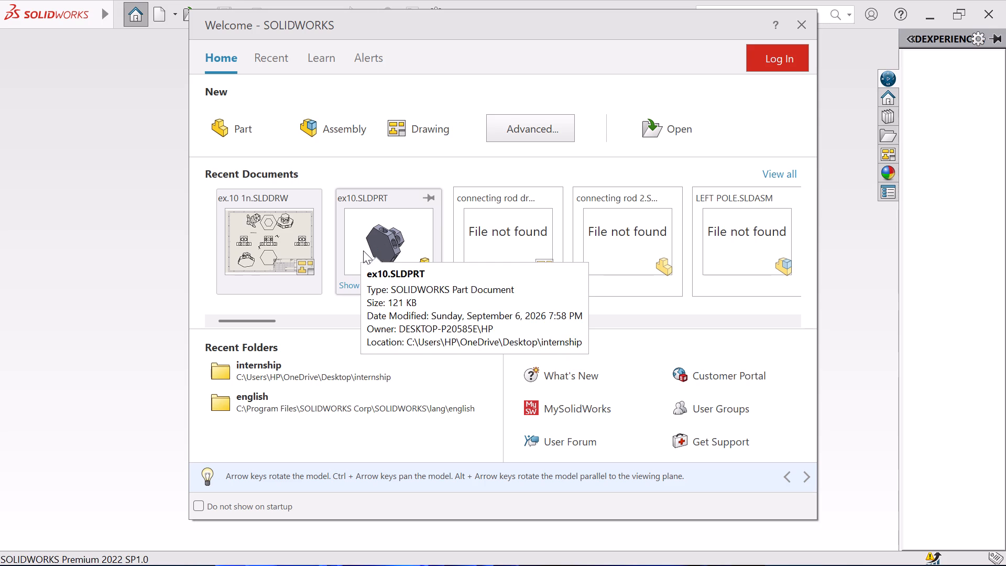
Create a new part document.
left_click(236, 124)
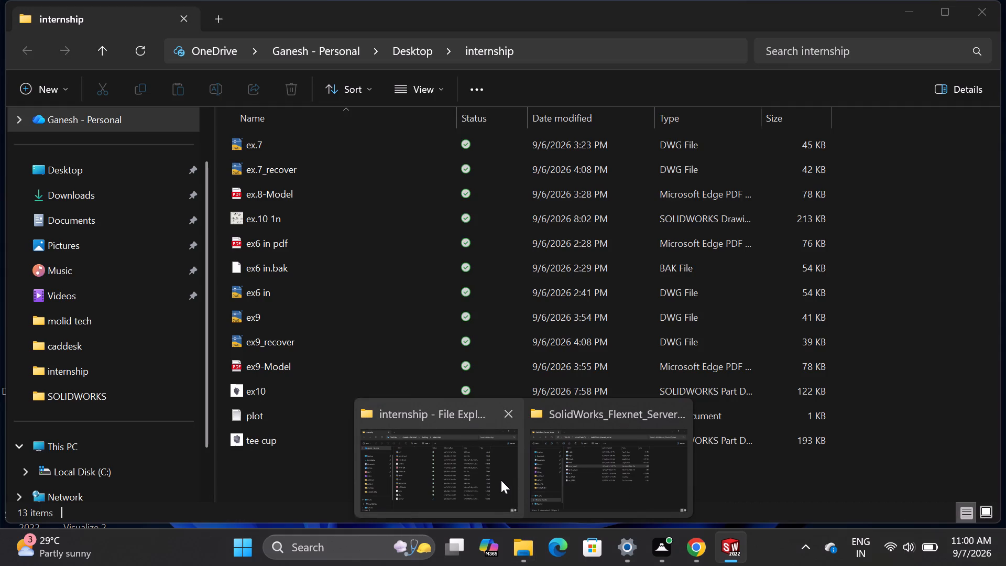
Open the ex11 part from the internship folder.
left_click(501, 480)
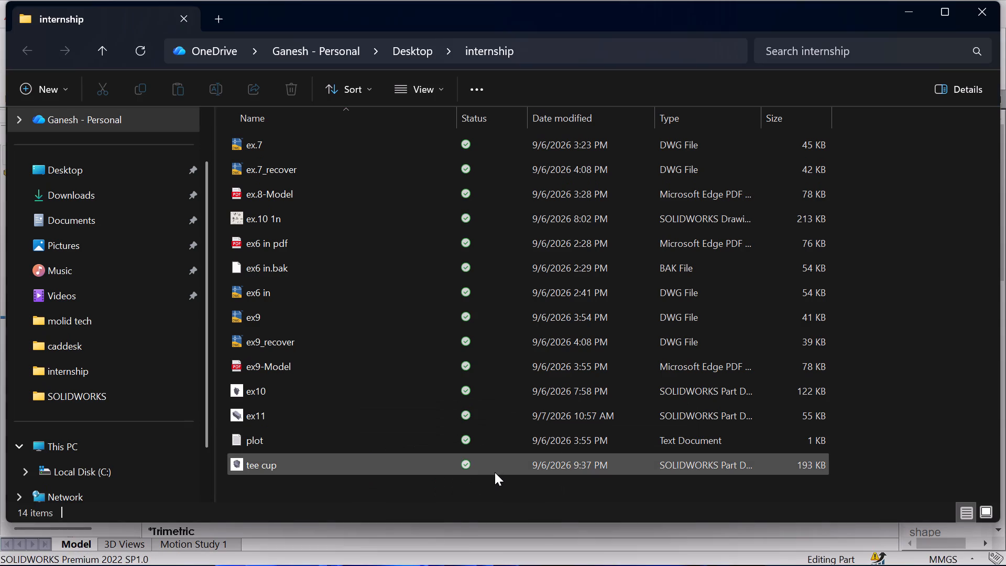
double_click(307, 419)
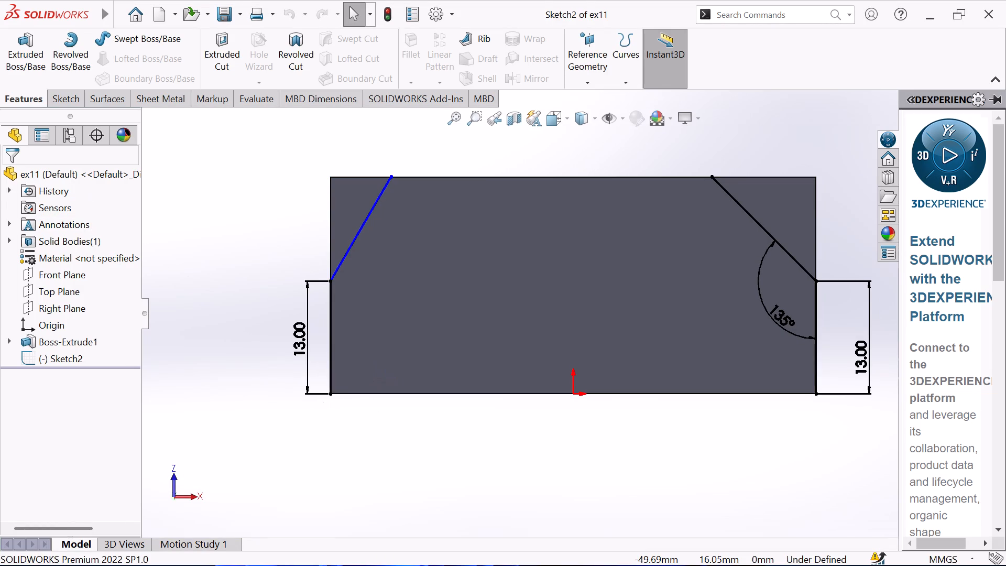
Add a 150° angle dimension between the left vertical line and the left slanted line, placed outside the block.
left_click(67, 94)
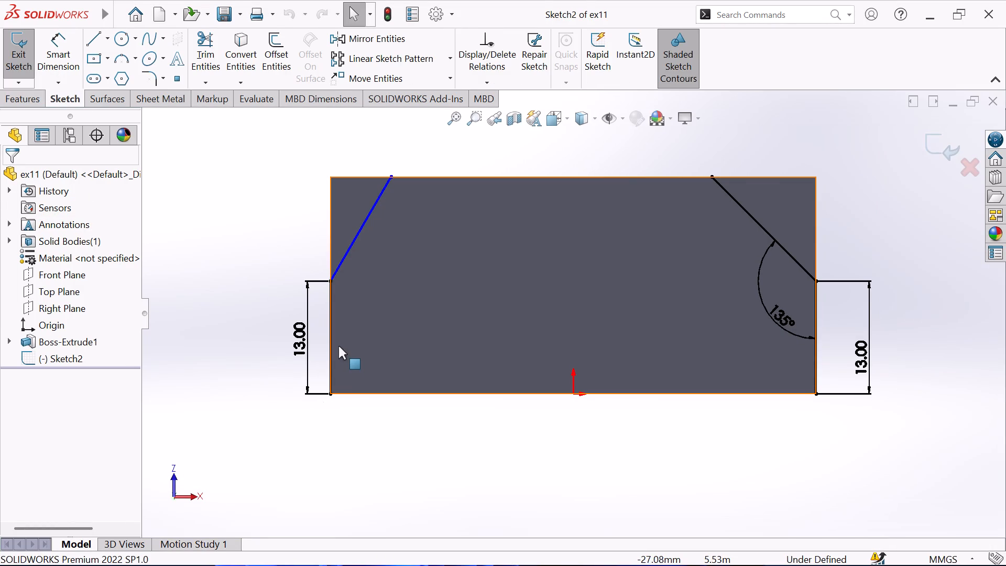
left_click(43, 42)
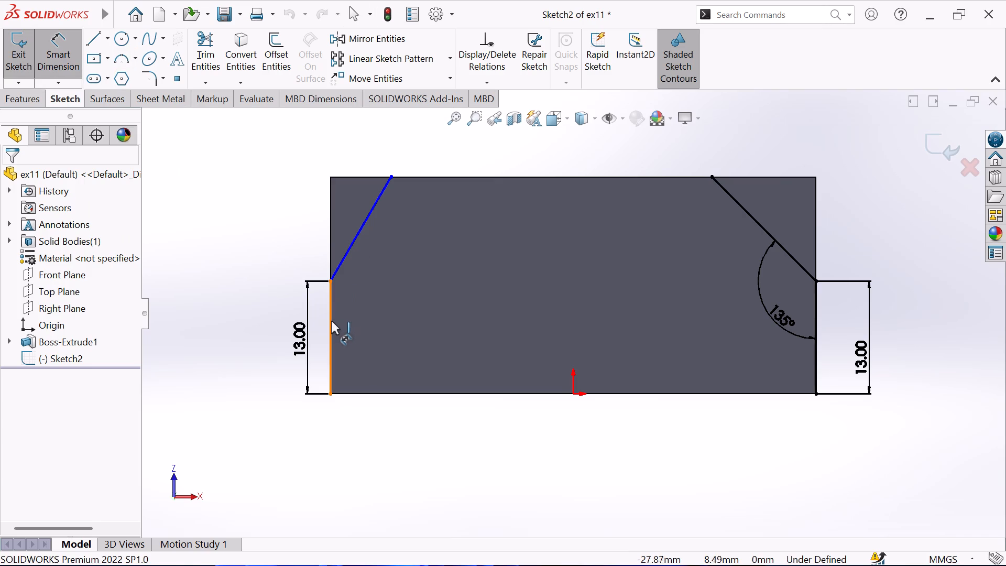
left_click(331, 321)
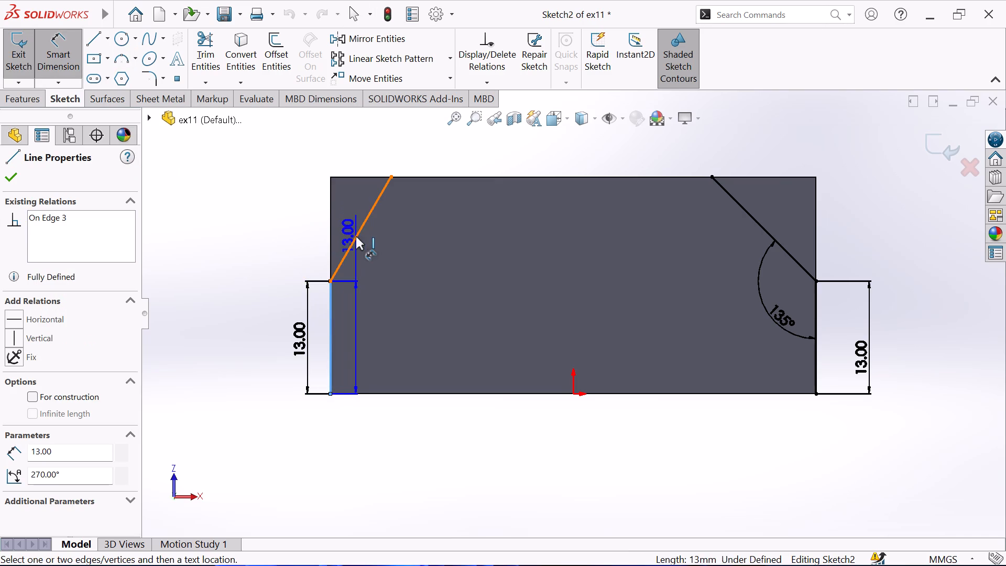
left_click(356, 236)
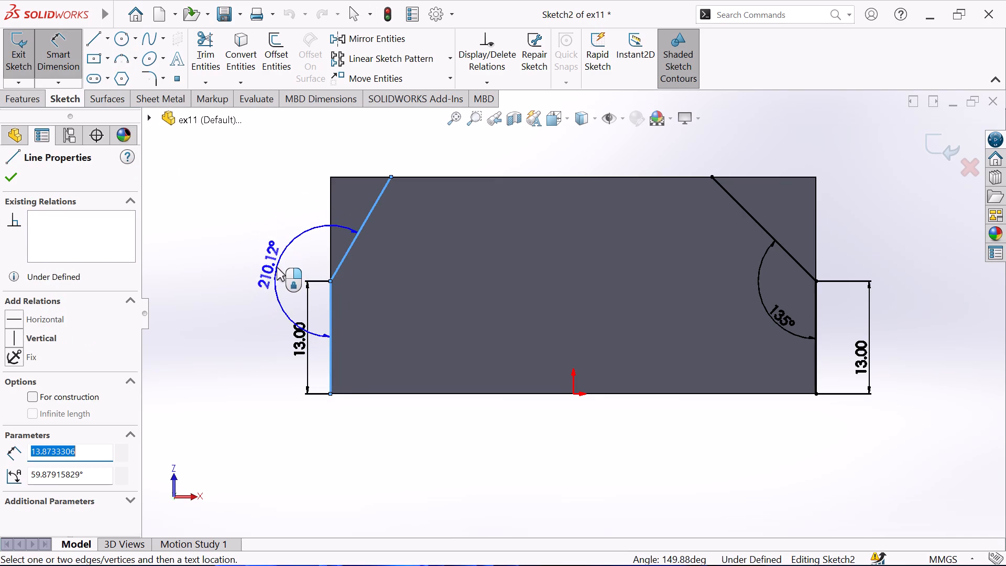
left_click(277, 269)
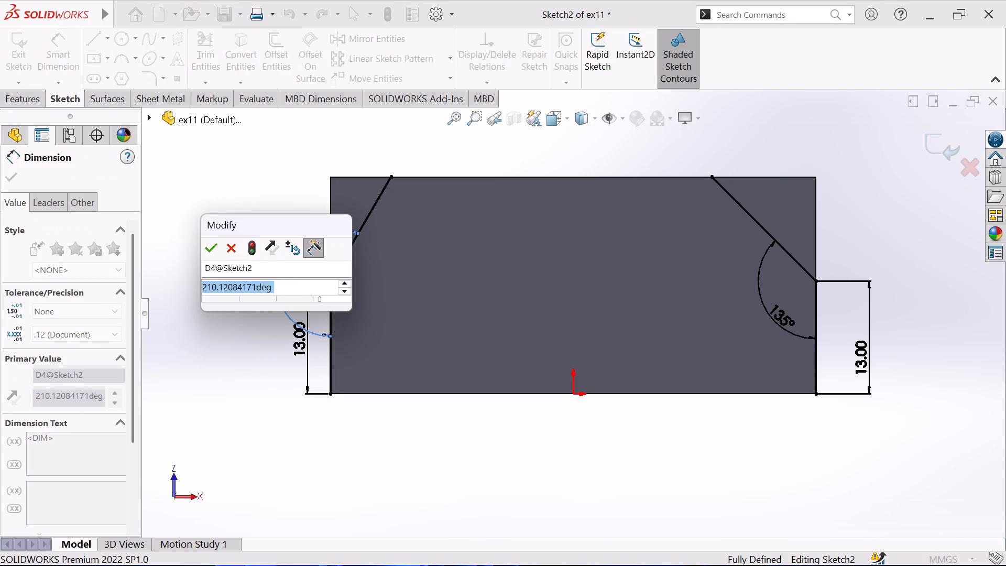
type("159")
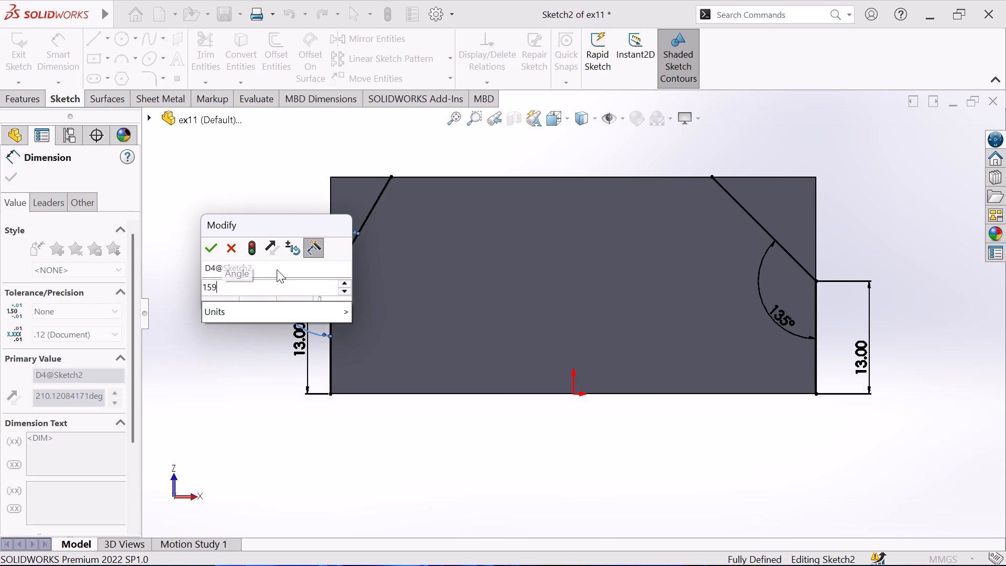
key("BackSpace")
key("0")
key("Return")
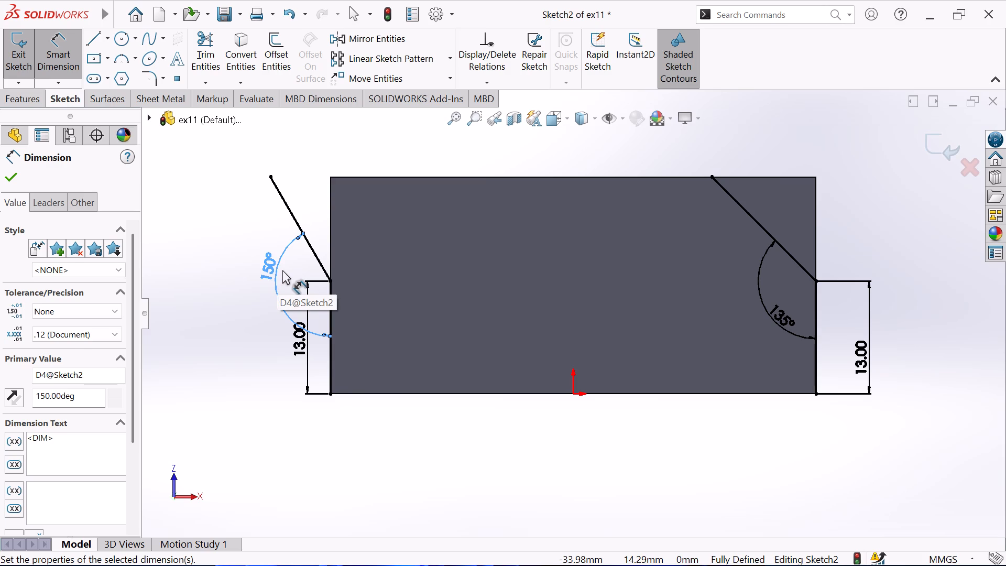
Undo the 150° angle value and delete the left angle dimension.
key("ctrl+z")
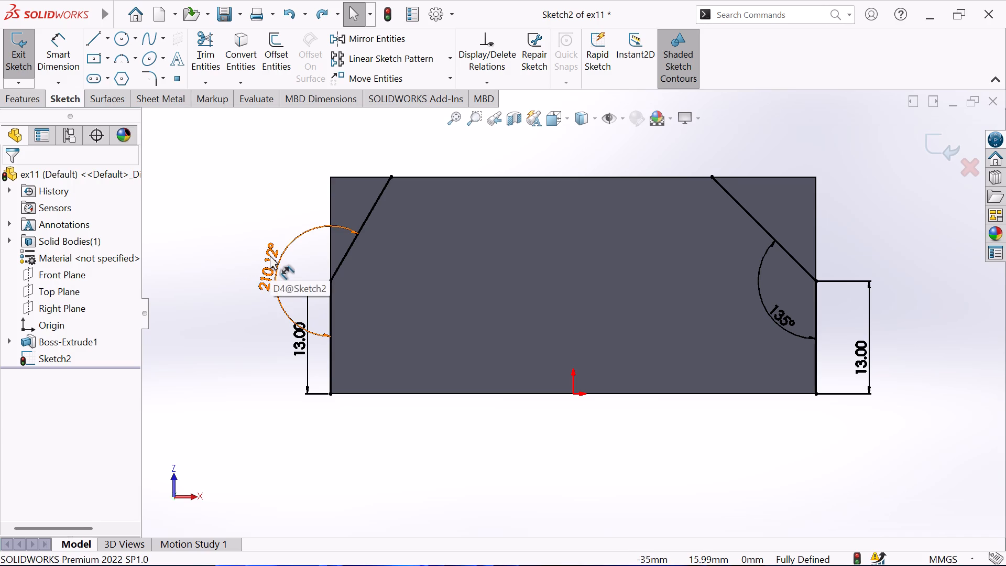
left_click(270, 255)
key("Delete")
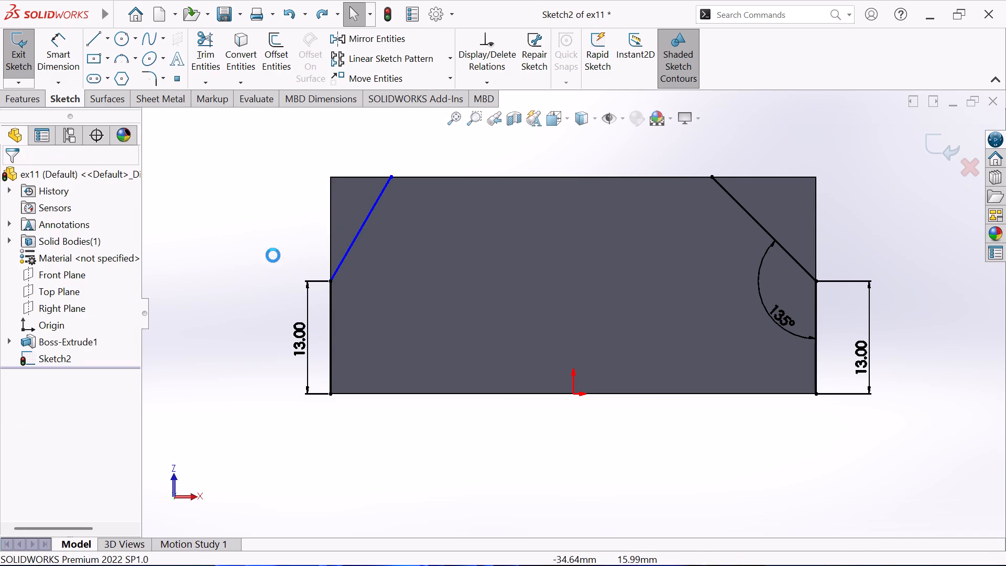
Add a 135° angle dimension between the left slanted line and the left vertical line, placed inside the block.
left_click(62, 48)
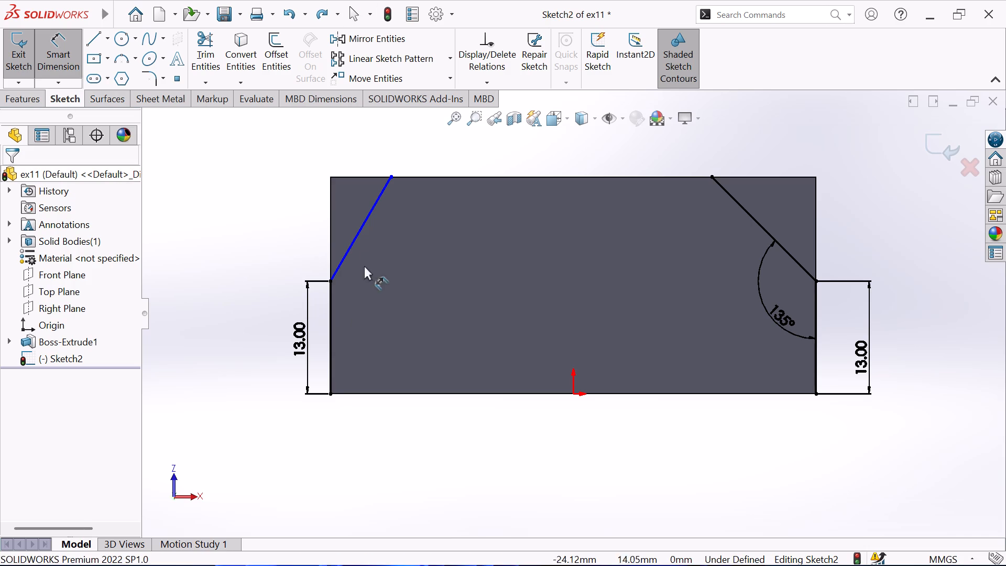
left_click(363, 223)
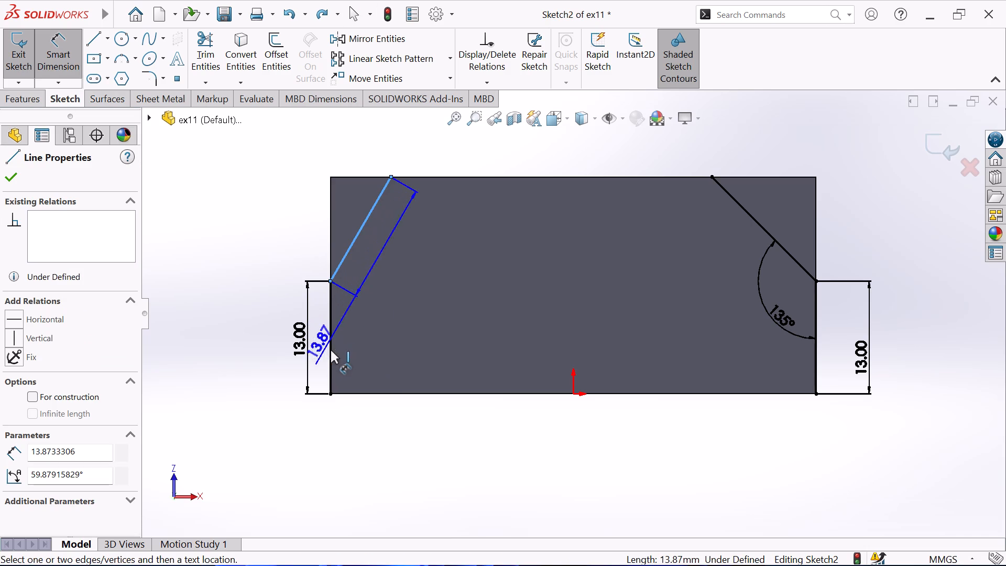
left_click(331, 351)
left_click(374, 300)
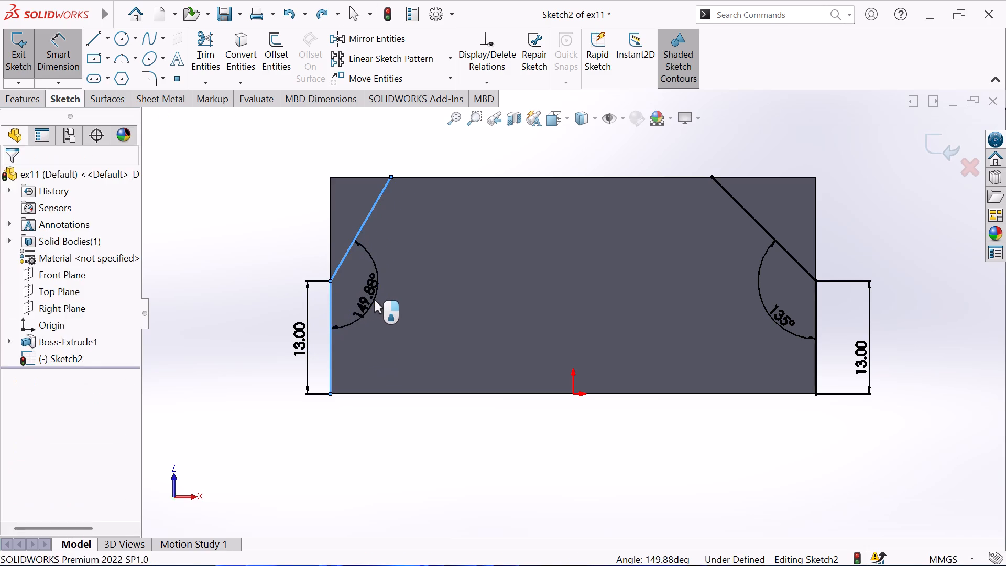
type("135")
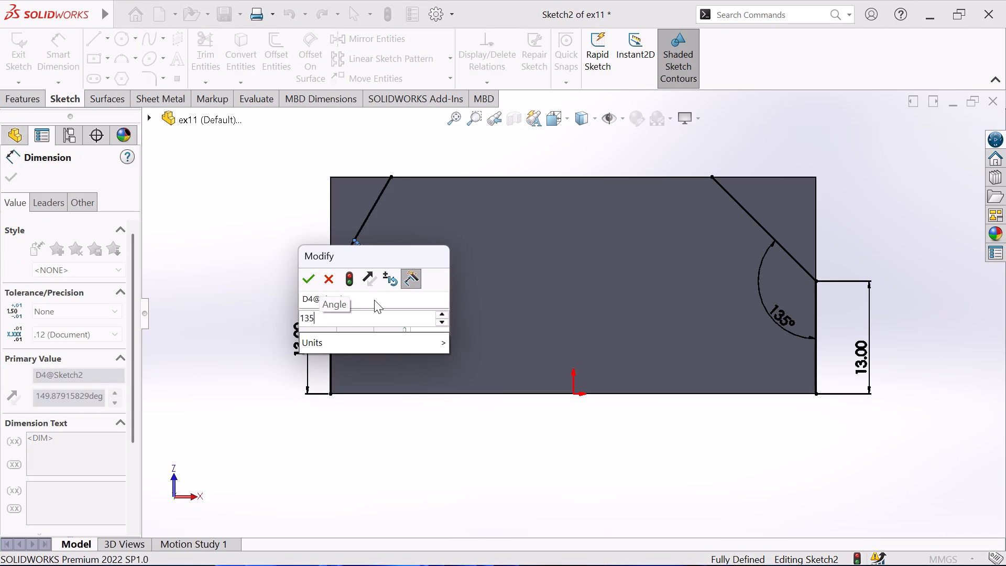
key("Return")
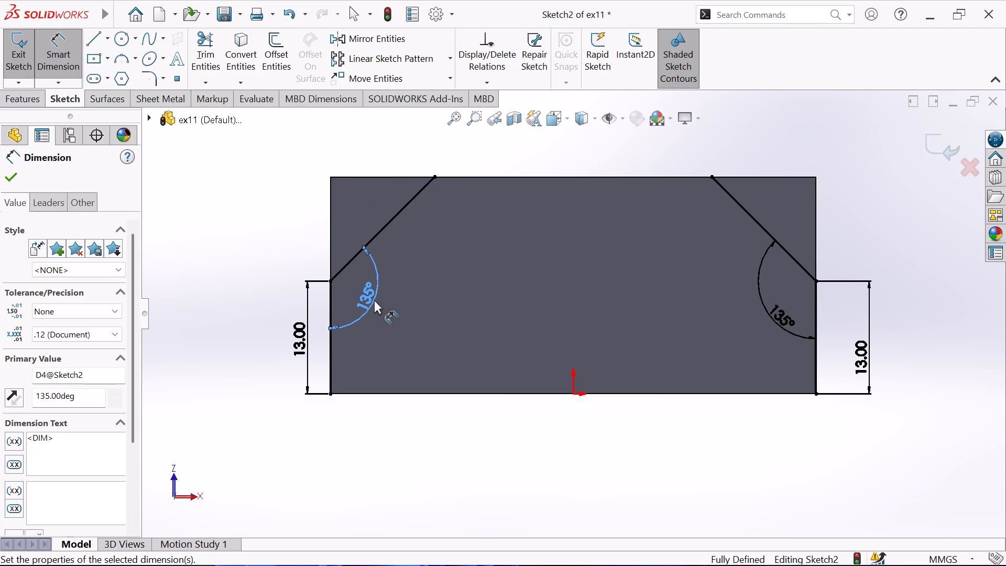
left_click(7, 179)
Sketch a vertical centerline about 22.9 mm long along the block's left edge, ending at its upper corner.
left_click(107, 43)
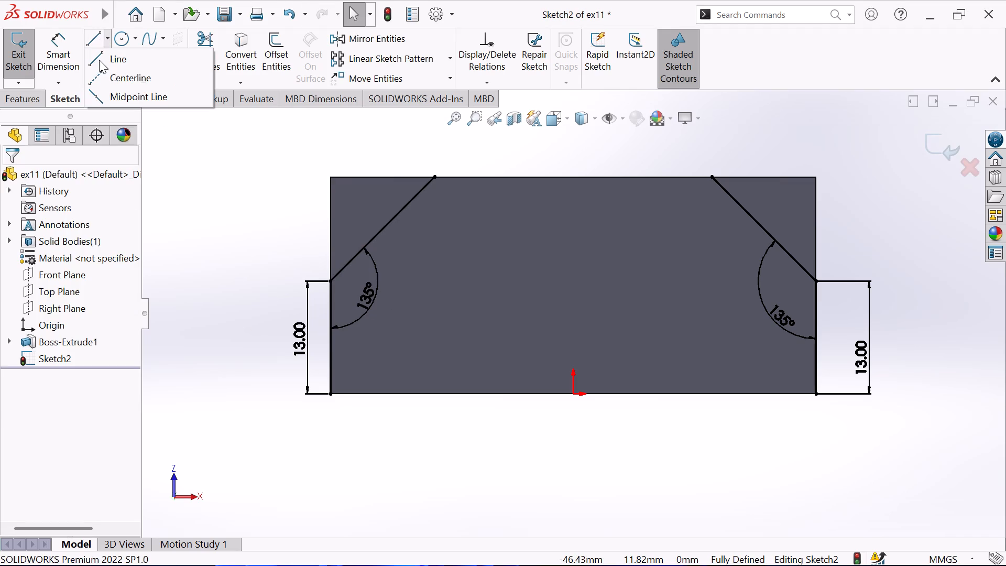
left_click(94, 85)
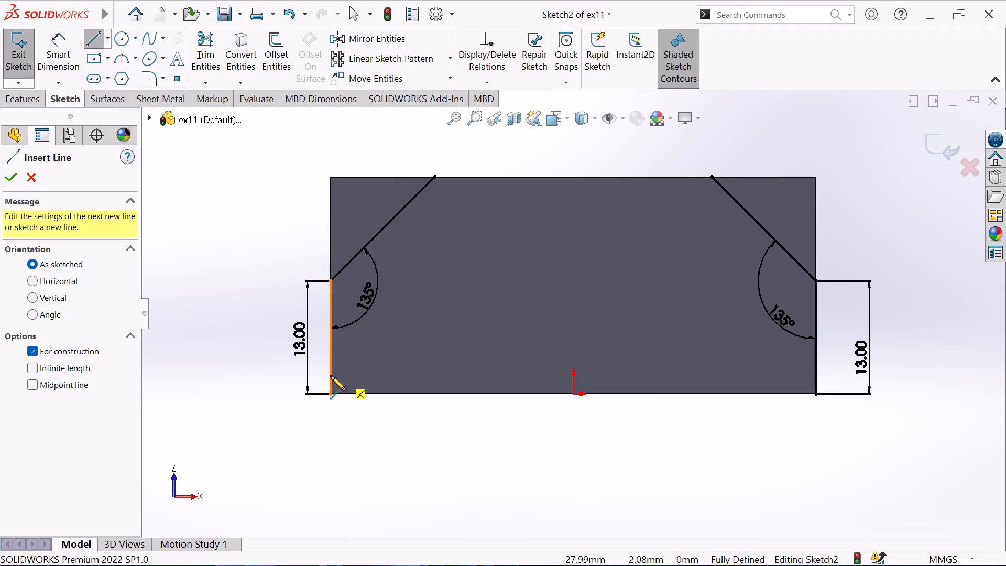
left_click(331, 376)
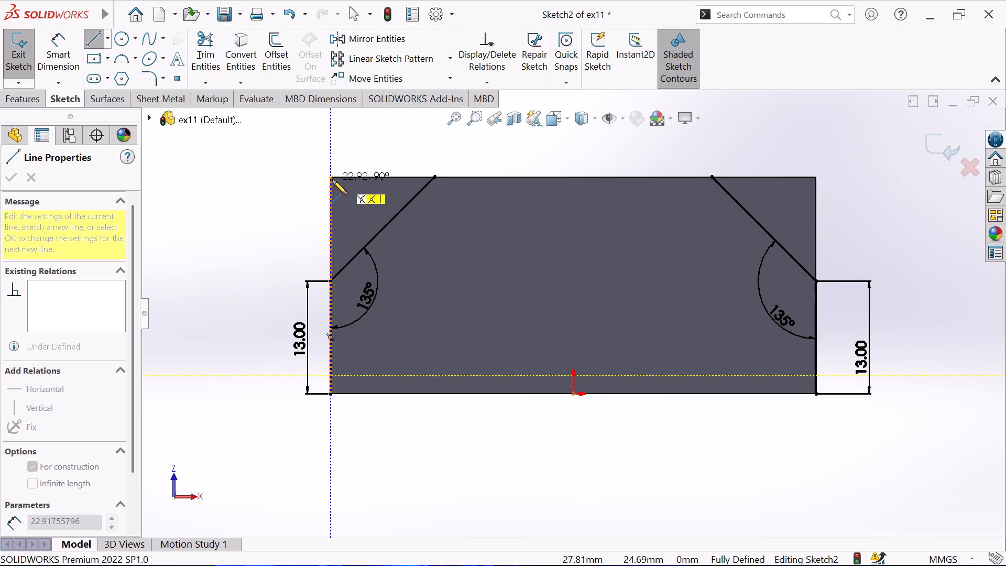
left_click(332, 180)
key("Escape")
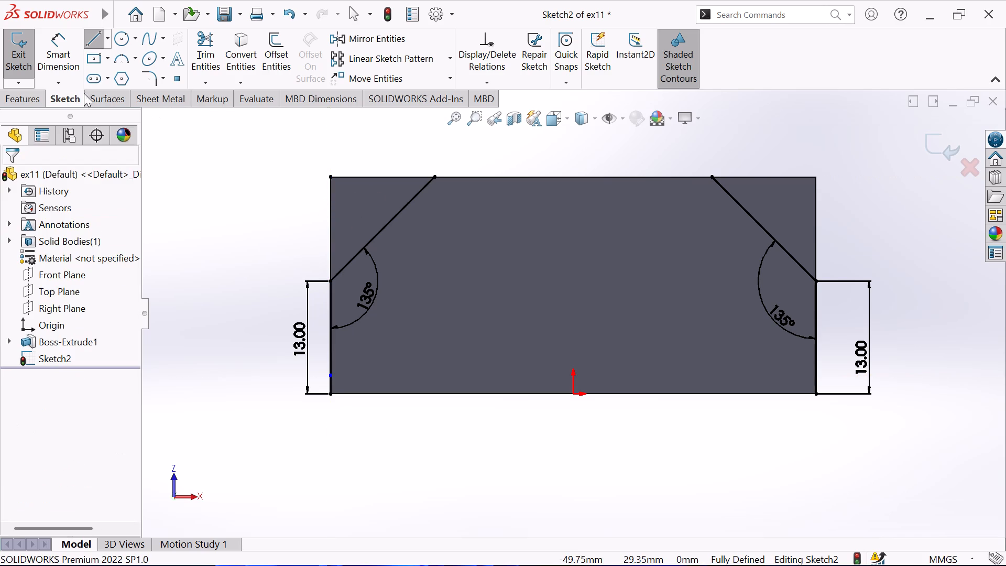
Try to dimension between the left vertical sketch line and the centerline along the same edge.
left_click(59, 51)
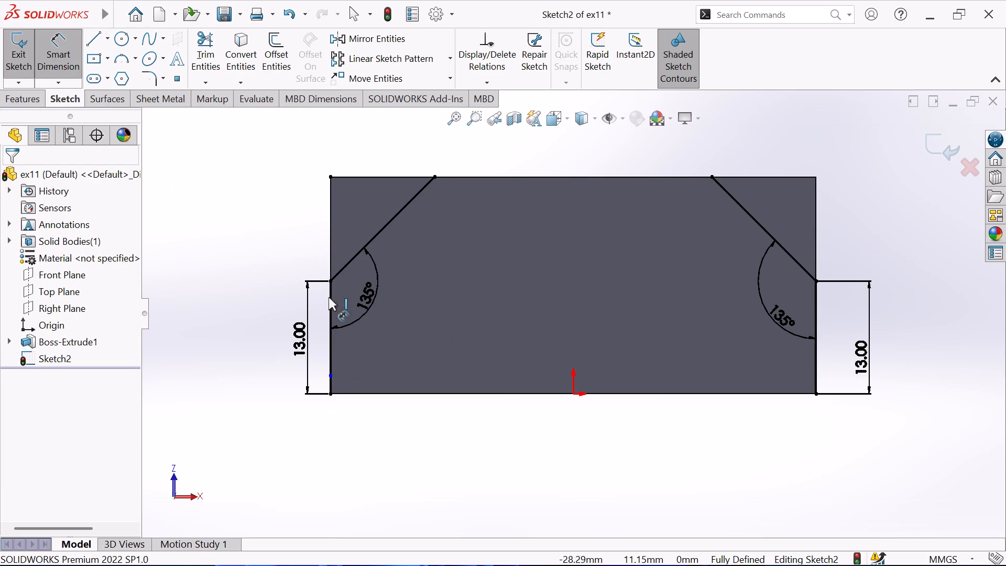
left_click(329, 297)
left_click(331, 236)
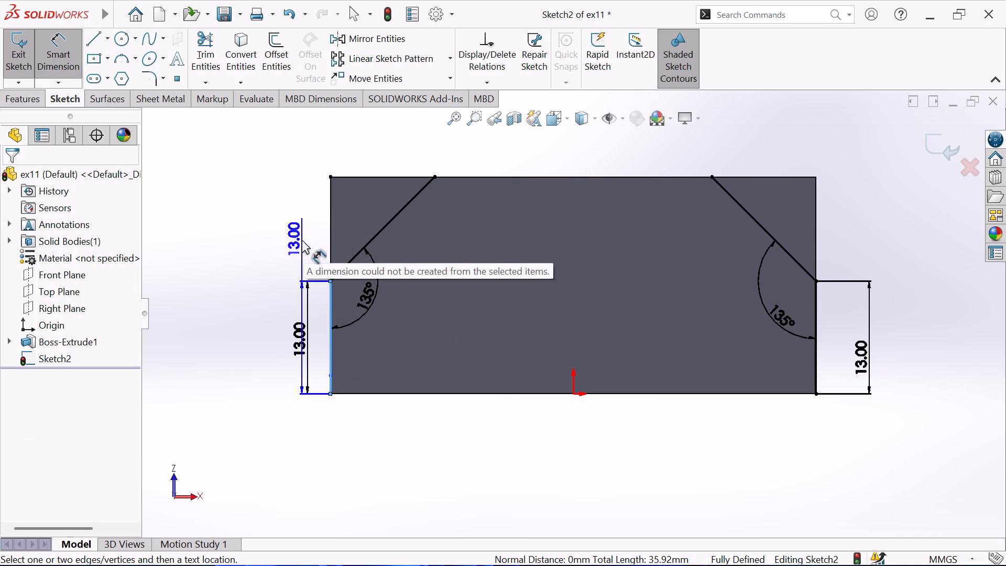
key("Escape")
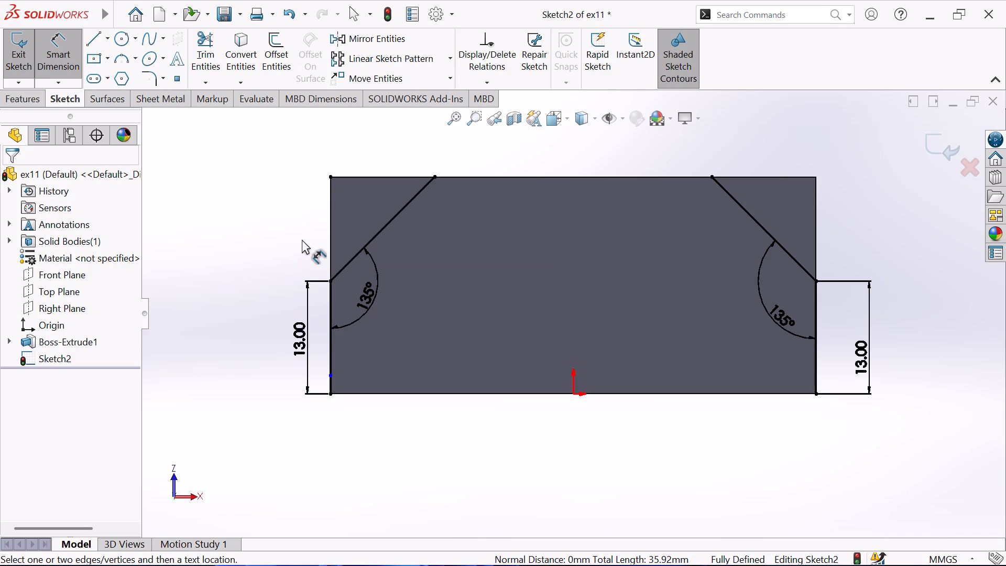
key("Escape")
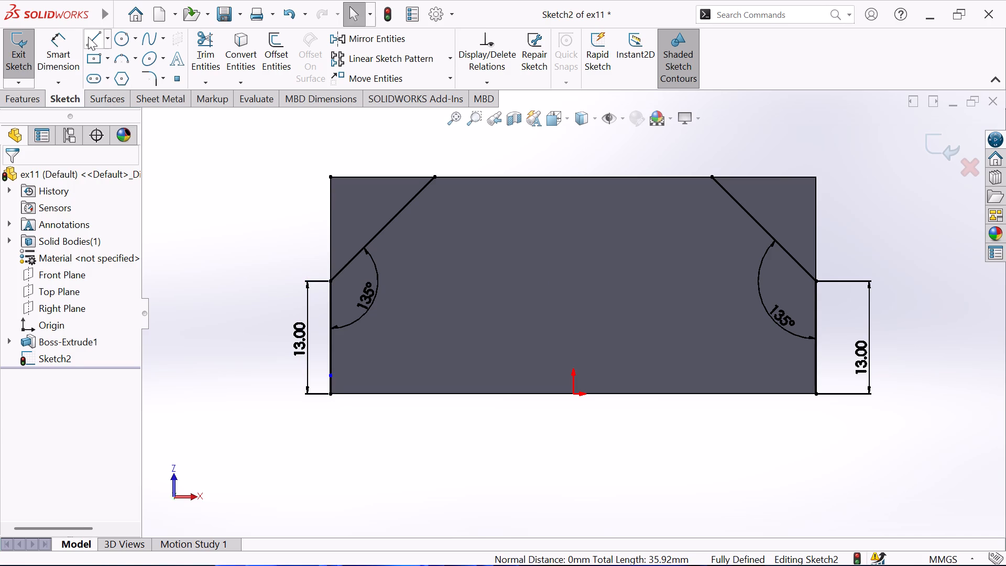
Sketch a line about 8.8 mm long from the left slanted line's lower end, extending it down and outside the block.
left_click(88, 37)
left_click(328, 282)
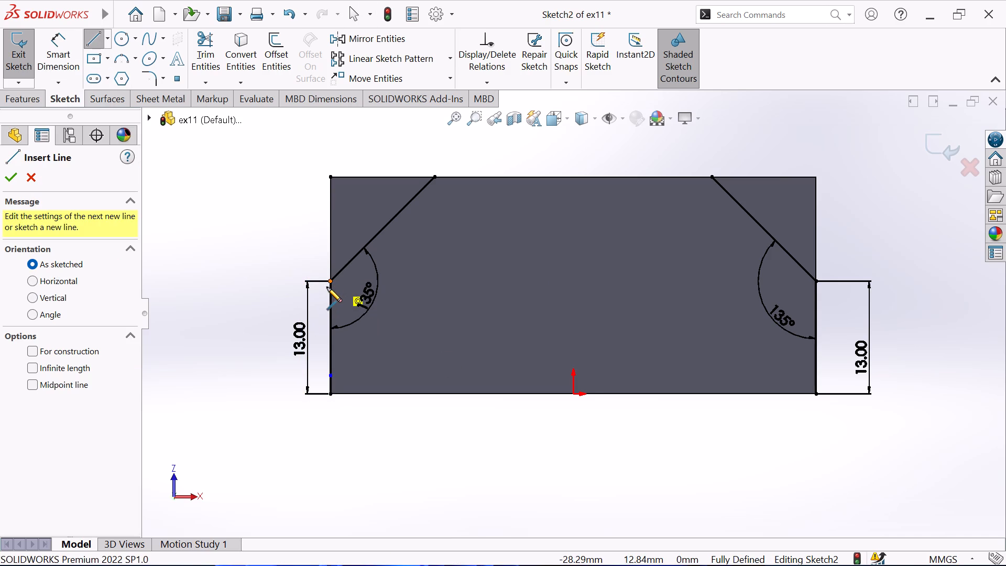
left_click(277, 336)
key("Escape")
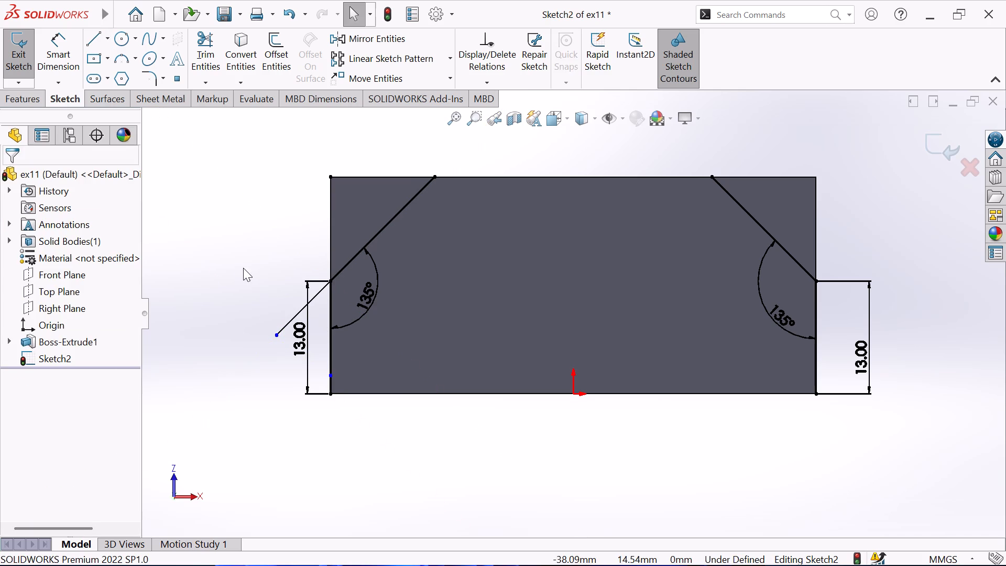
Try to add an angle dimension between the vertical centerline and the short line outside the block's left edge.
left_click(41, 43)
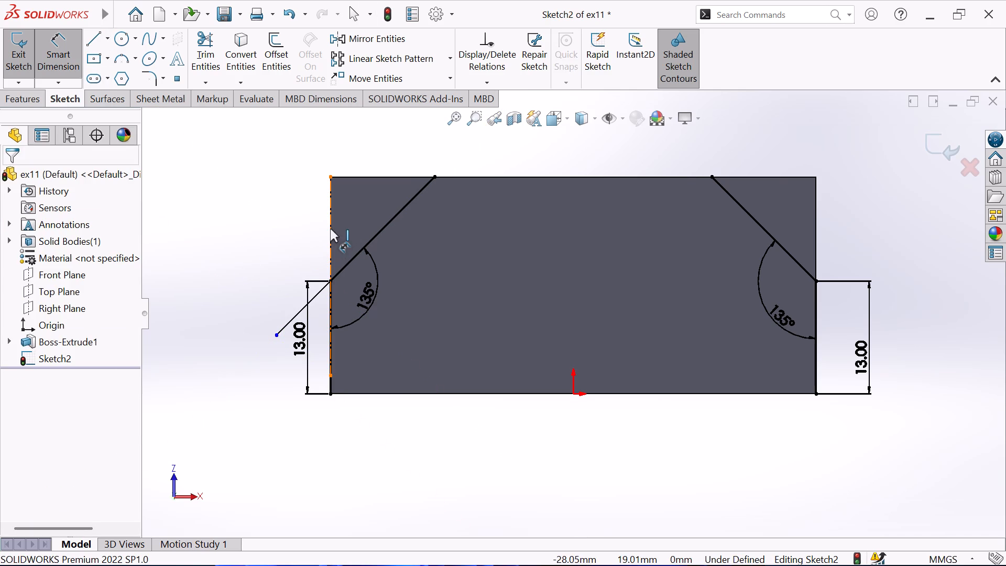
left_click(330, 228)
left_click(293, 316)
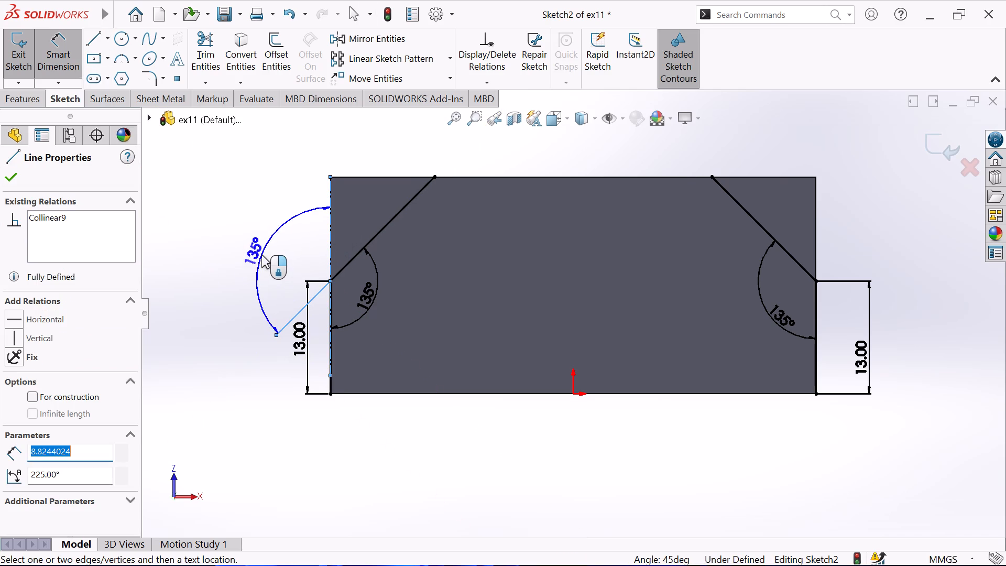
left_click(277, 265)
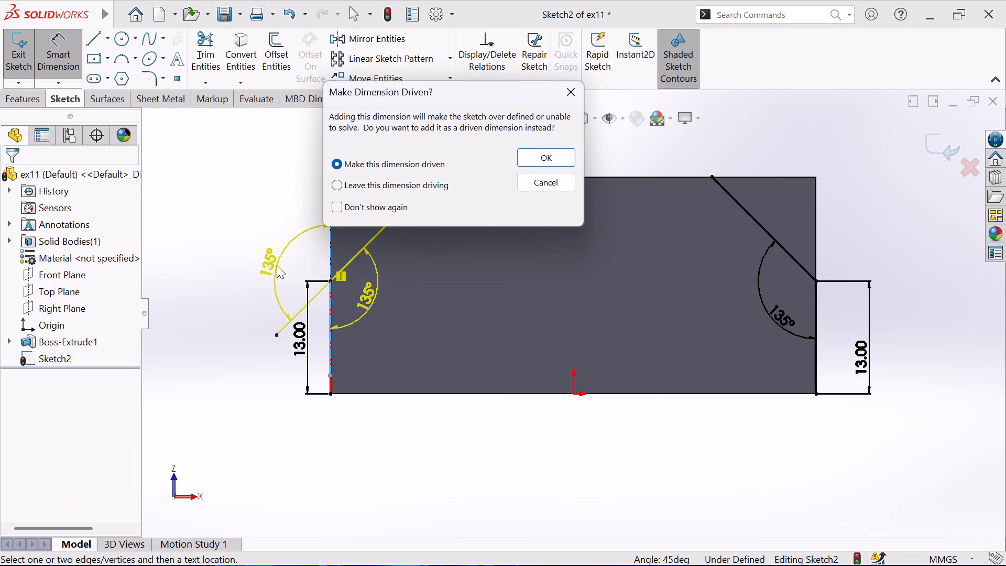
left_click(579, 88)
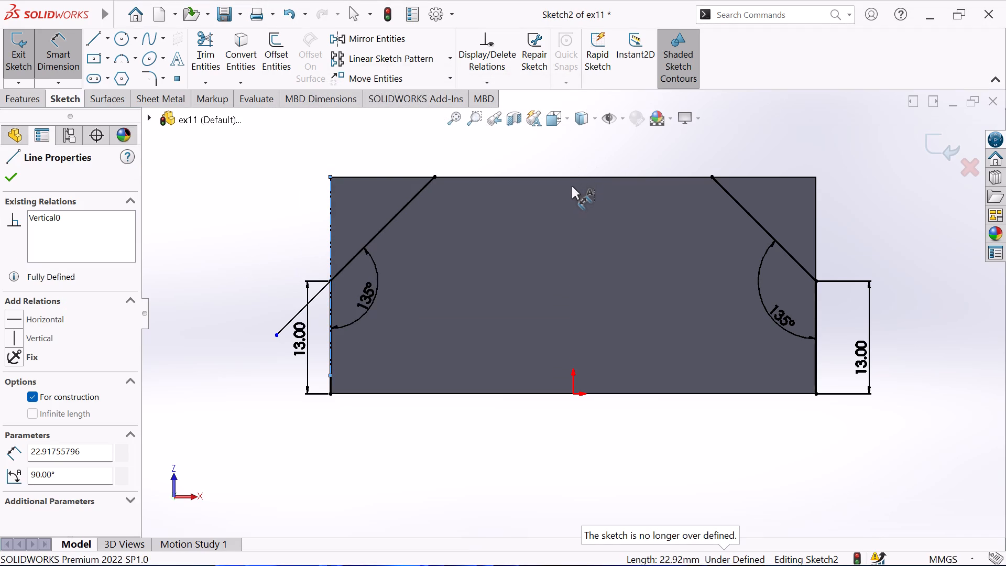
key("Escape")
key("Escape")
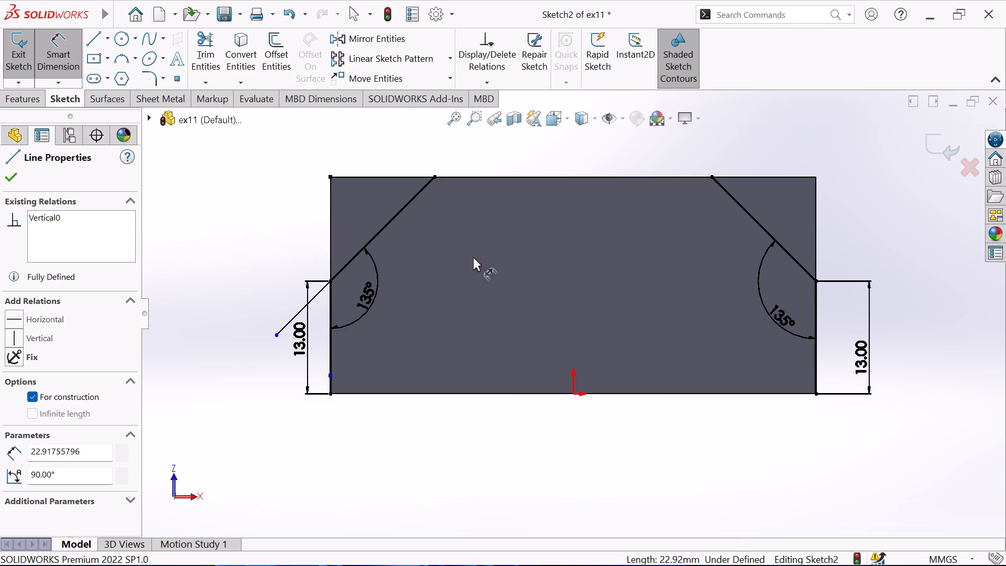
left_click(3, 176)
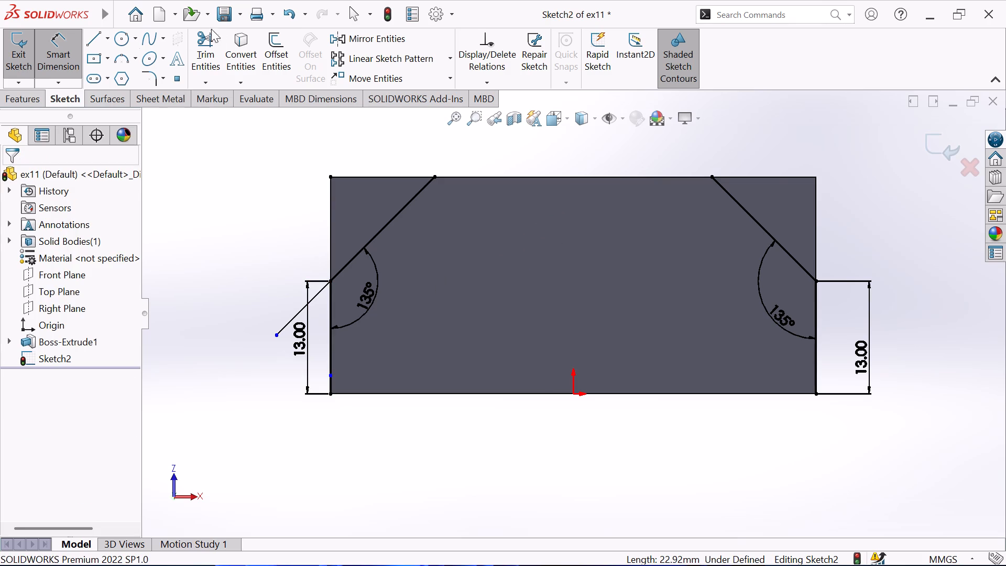
Trim away the left slanted line and the short line extending outside the block, using Trim to closest.
left_click(201, 37)
left_click(413, 200)
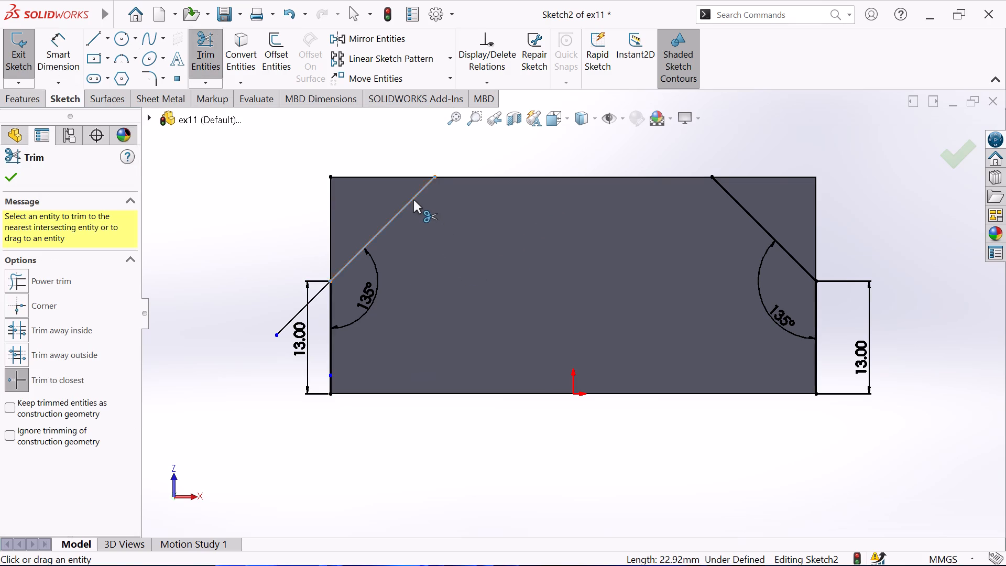
left_click(316, 295)
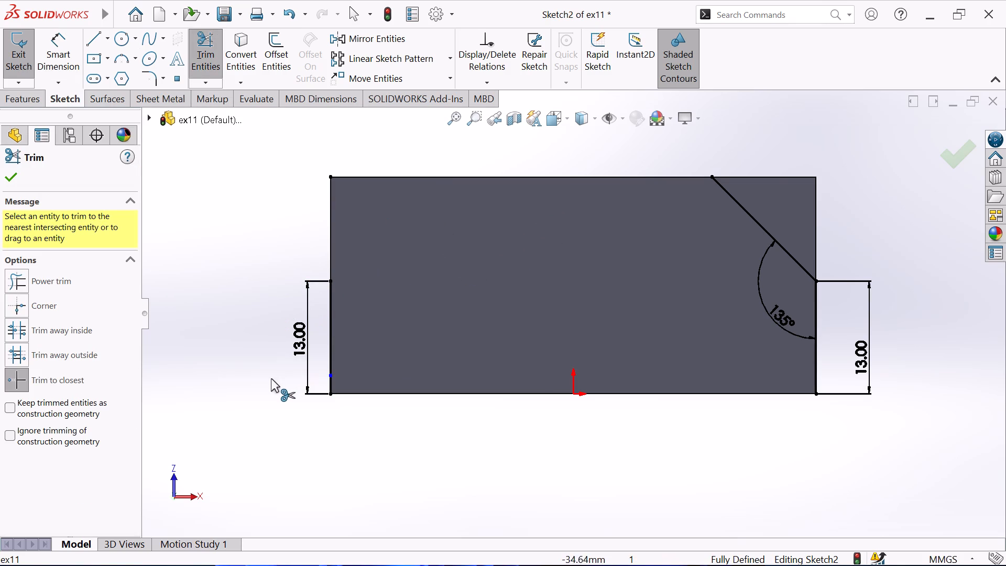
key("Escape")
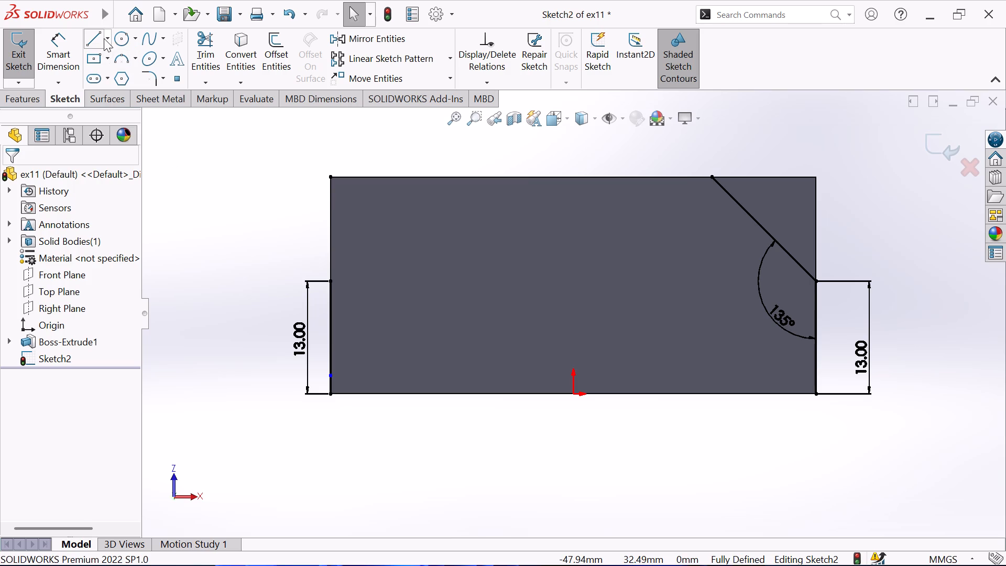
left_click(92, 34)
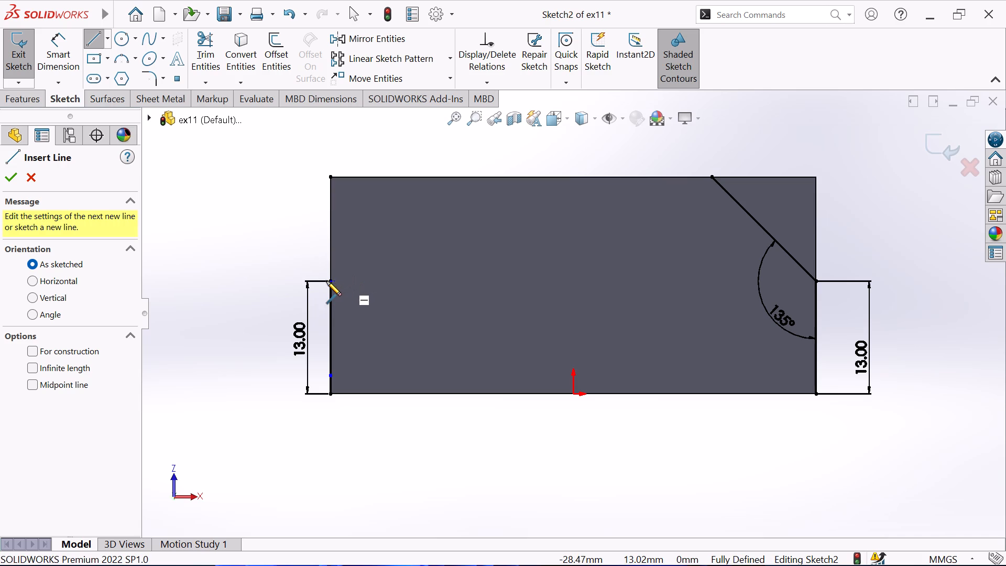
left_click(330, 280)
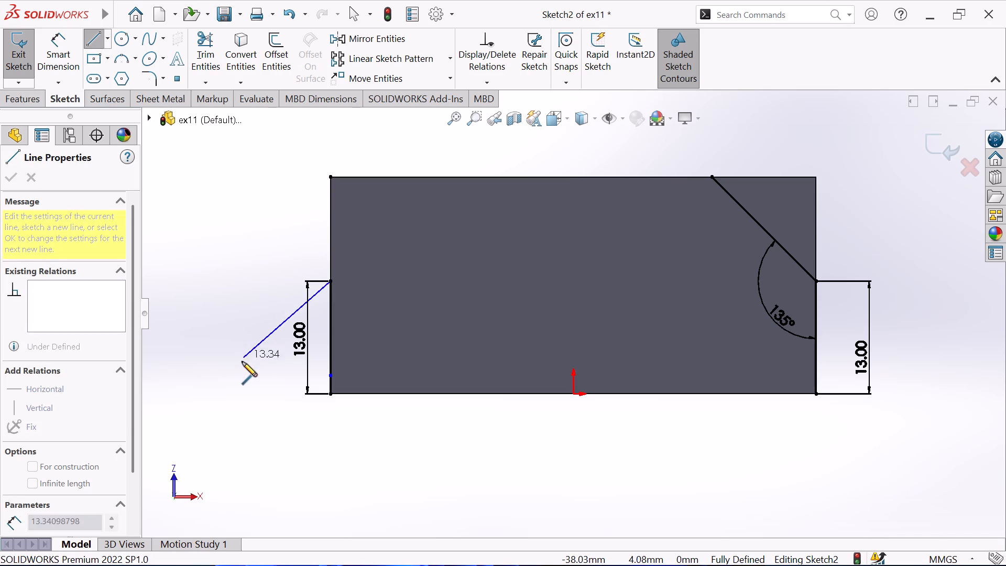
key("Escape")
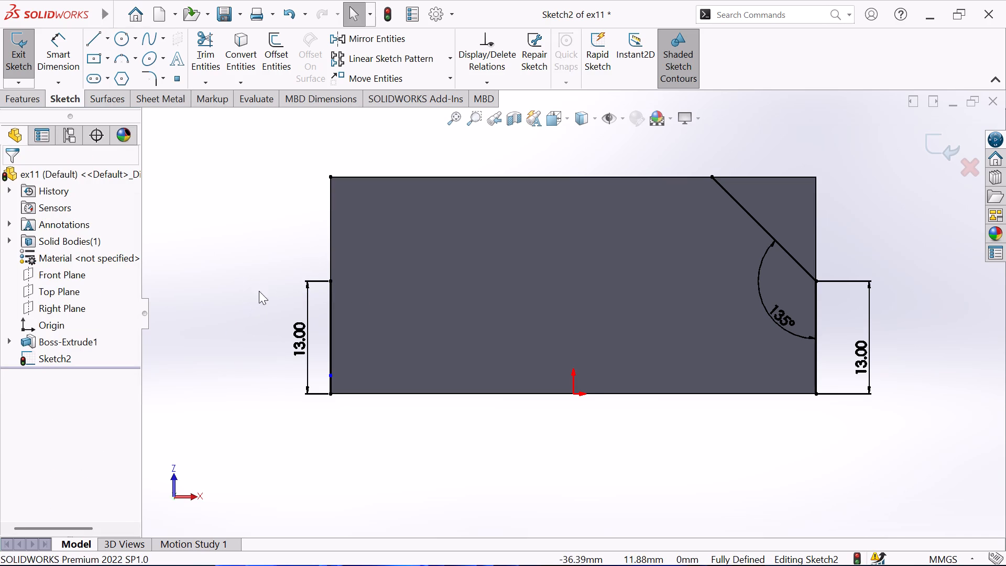
Convert the block's full top edge into a sketch line with Convert Entities.
left_click(451, 179)
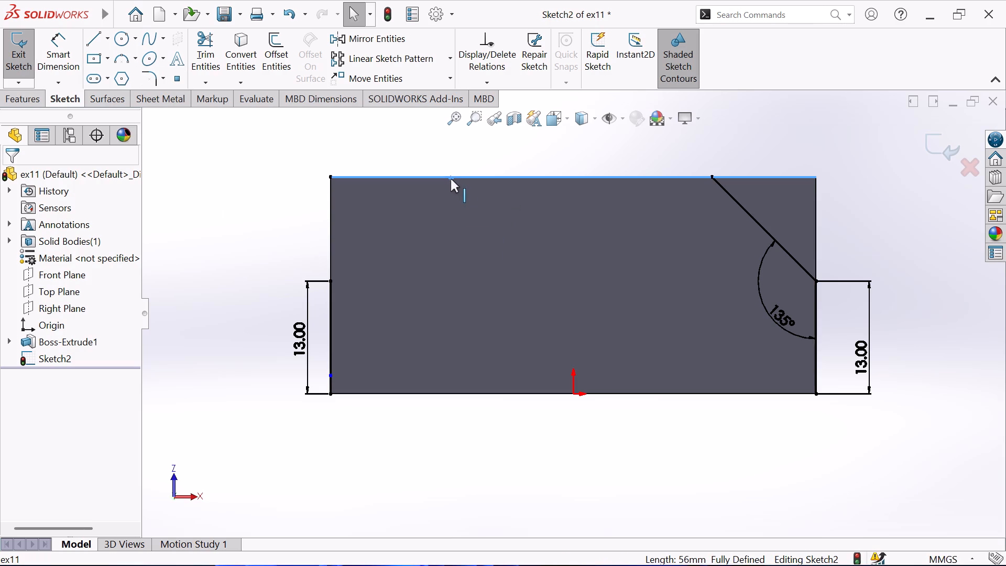
left_click(235, 59)
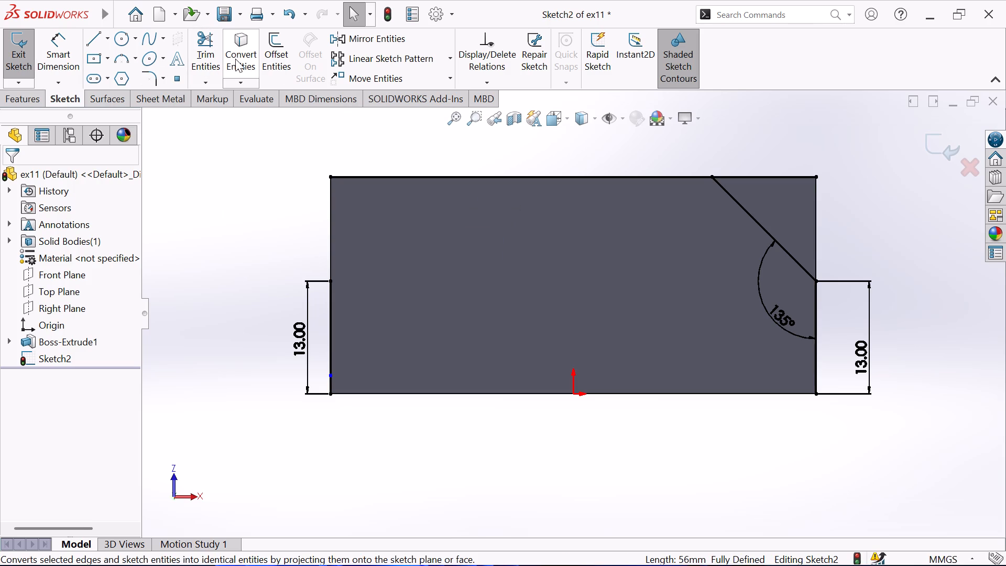
Sketch a slanted line about 15.2 mm long from the upper end of the left 13 mm line to the converted top edge.
left_click(97, 36)
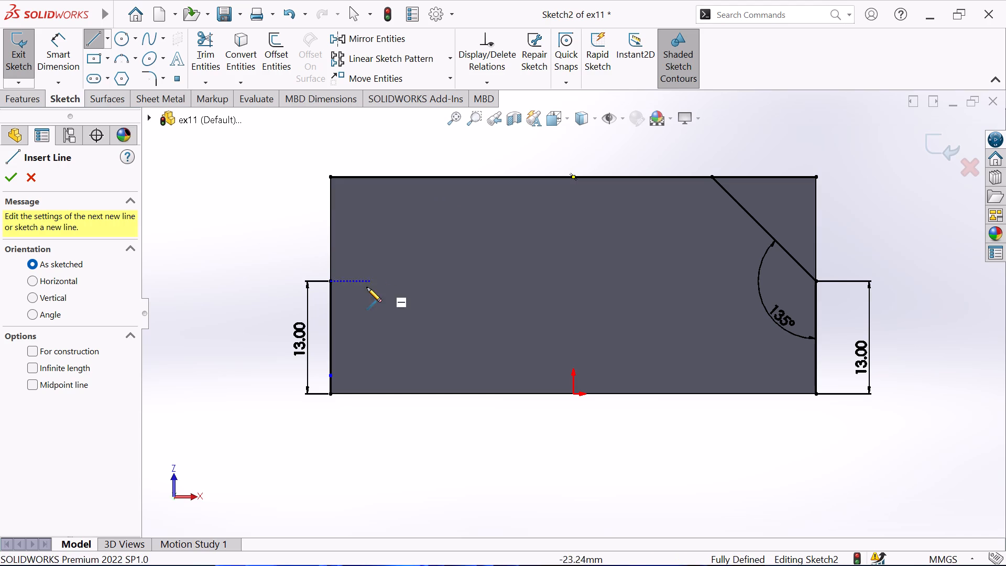
left_click(331, 282)
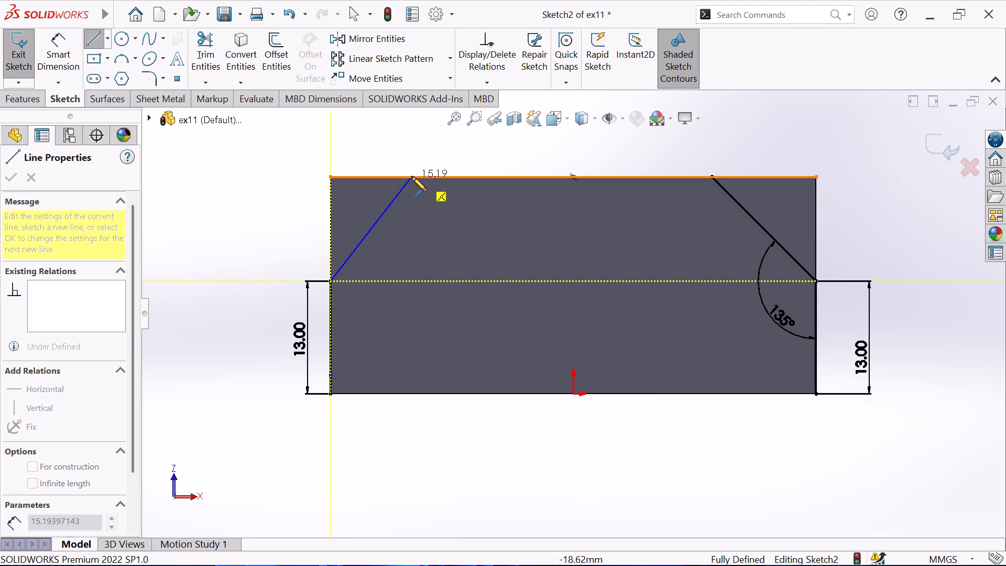
left_click(412, 177)
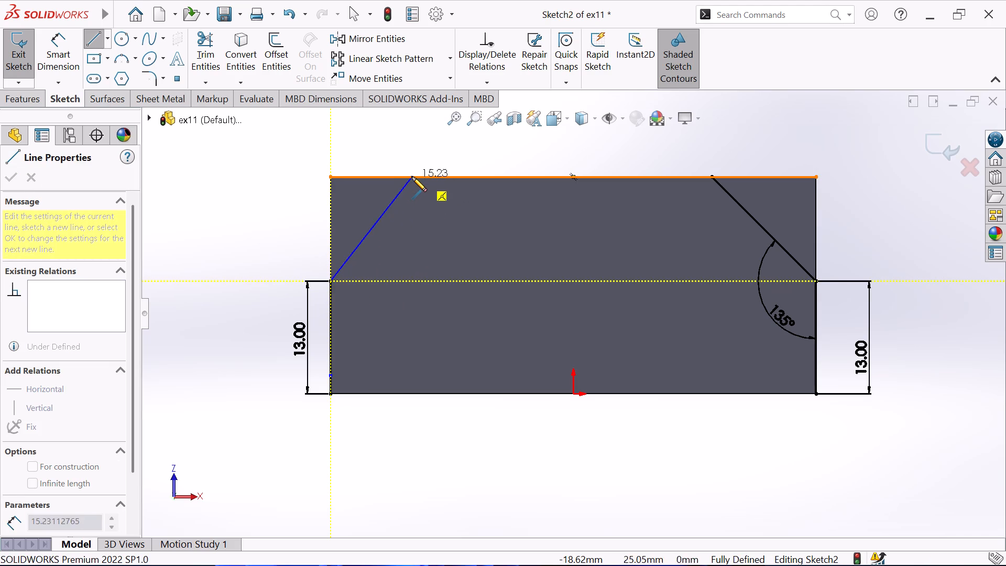
key("Escape")
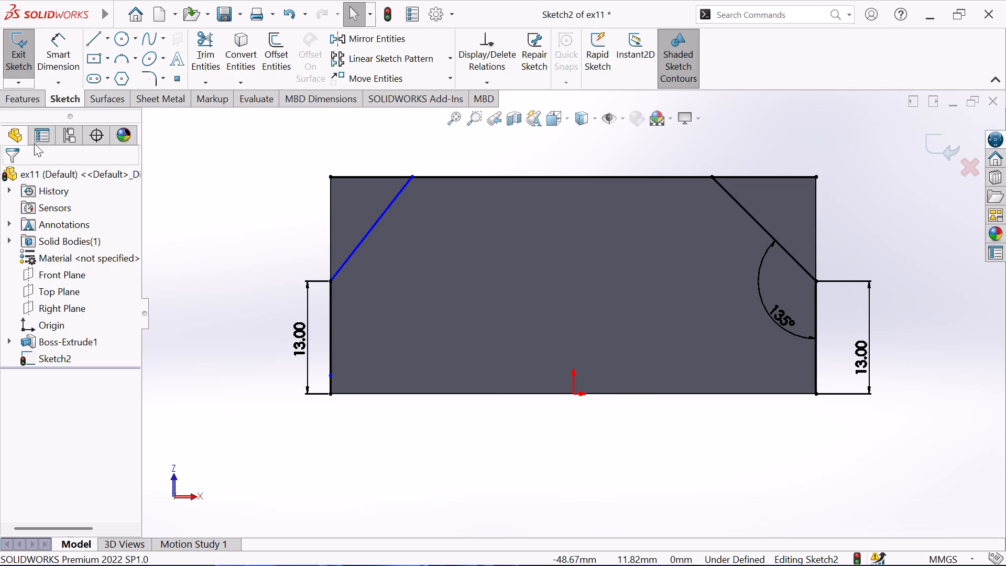
Sketch a helper line about 13.4 mm long, sloping down towards the block outside its lower left corner.
left_click(87, 33)
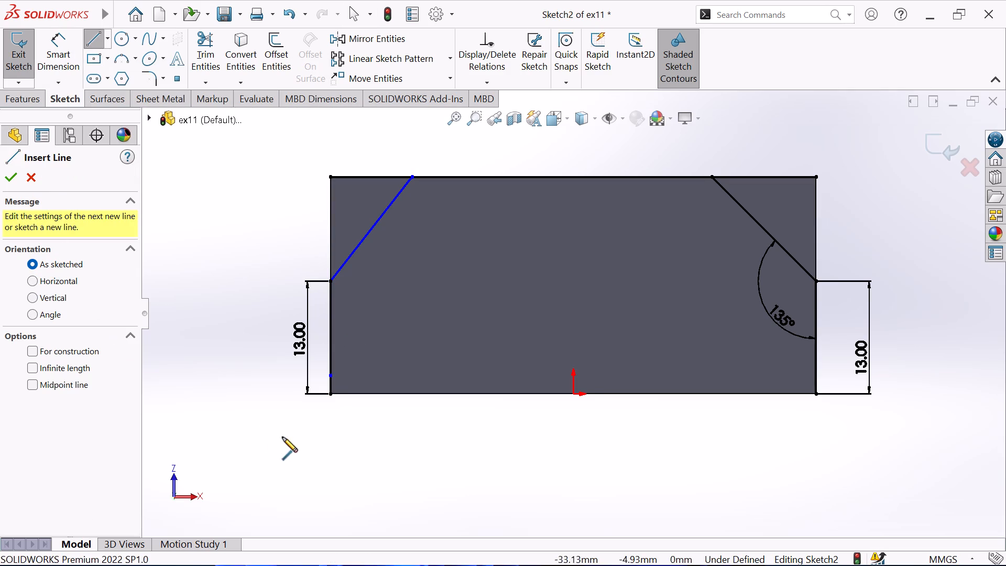
left_click(200, 350)
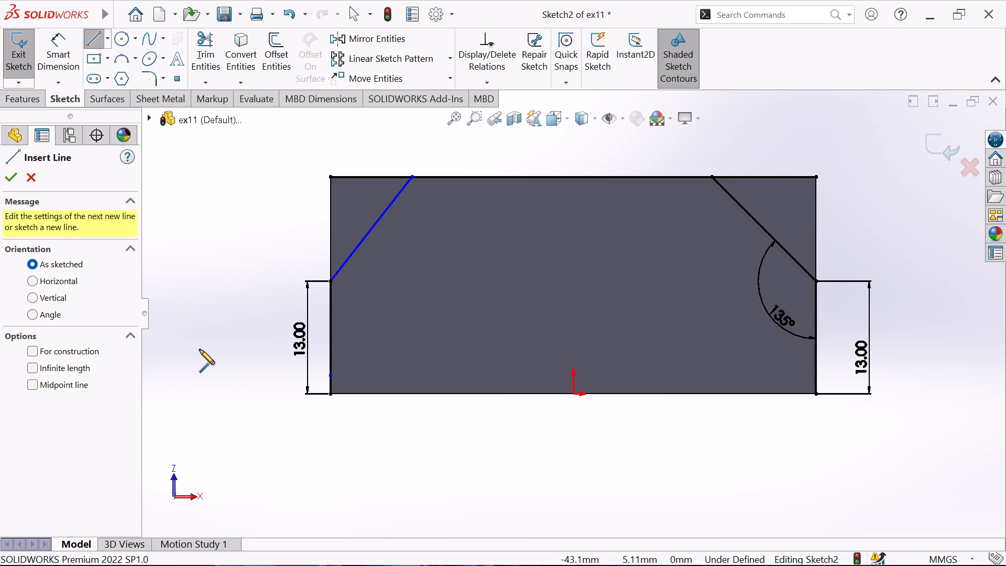
left_click(297, 413)
key("Escape")
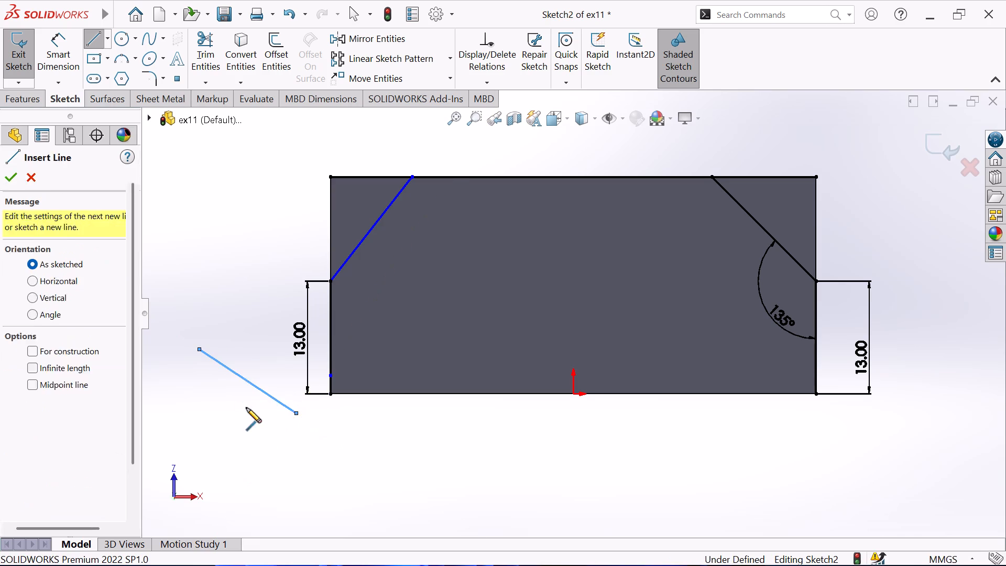
Extend the left slanted line past the block's edge to the helper line with Extend Entities.
left_click(206, 79)
left_click(204, 117)
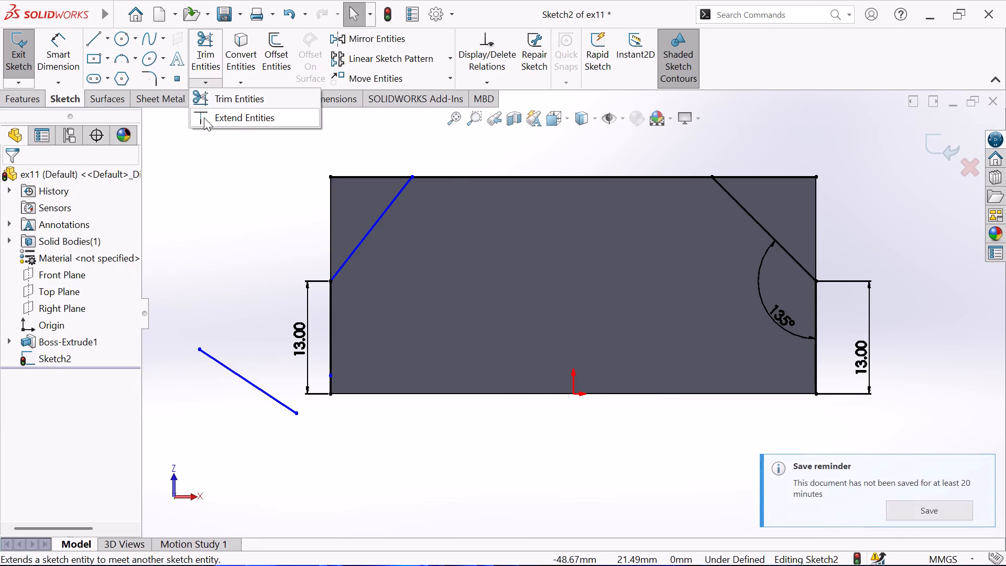
left_click(344, 262)
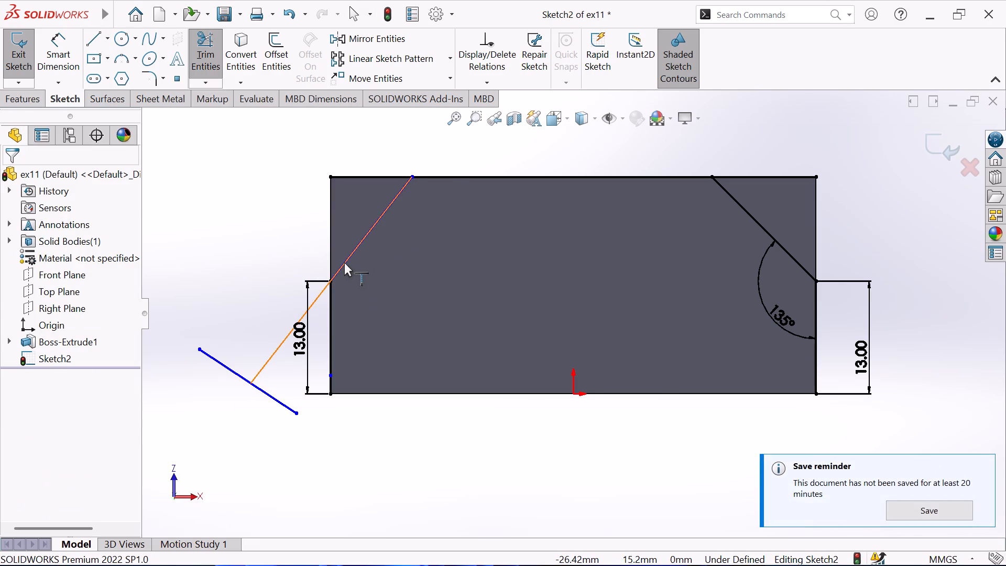
key("Escape")
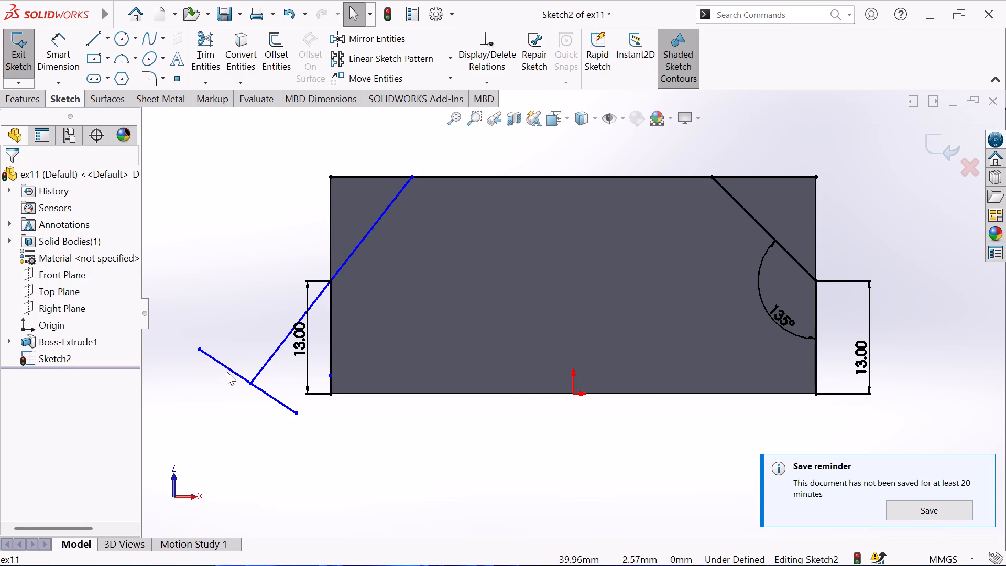
Delete the helper line outside the block's left edge.
left_click(227, 364)
left_click(225, 364)
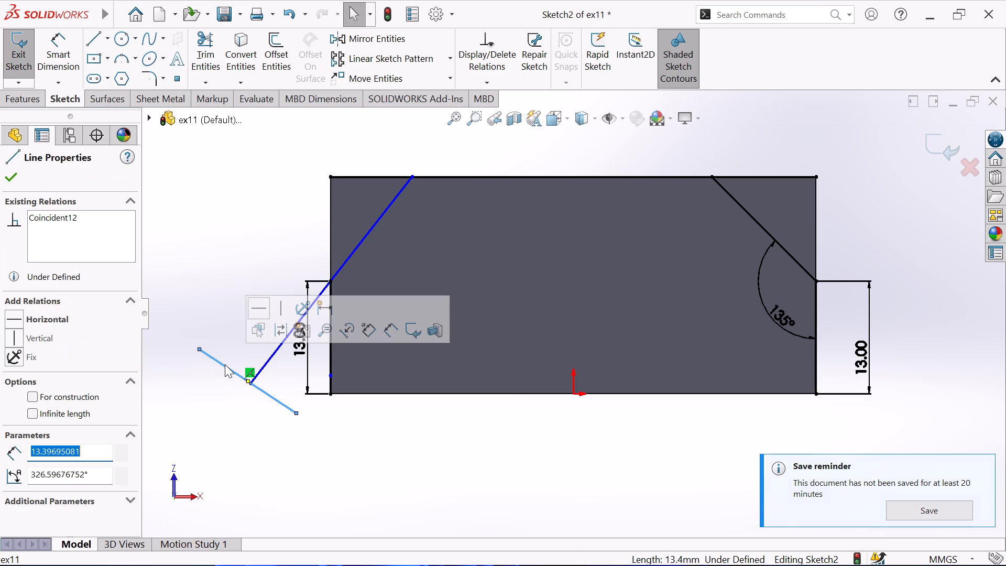
key("Delete")
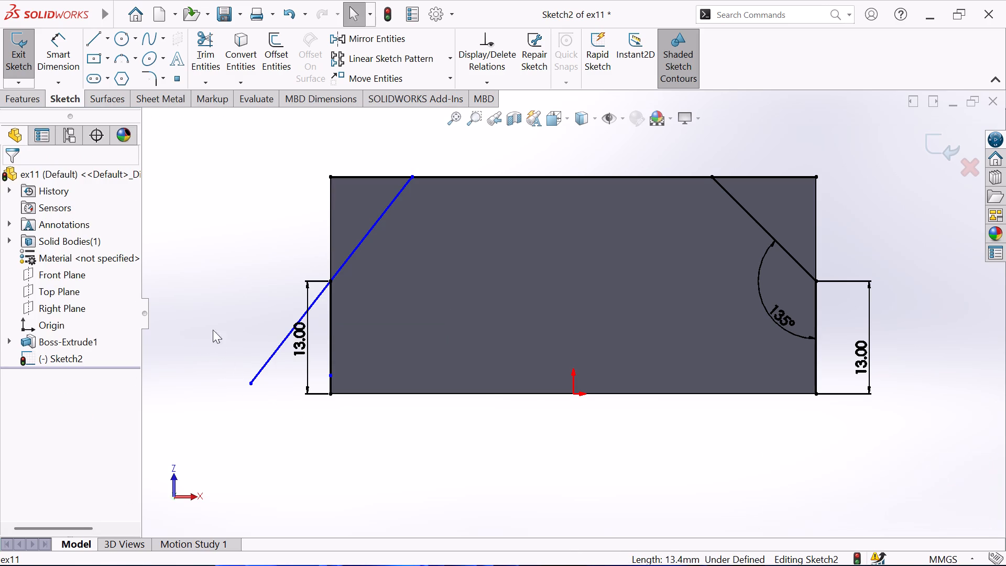
Add a 150° angle dimension between the extended left slanted line and the vertical centerline on the block's left edge.
left_click(65, 52)
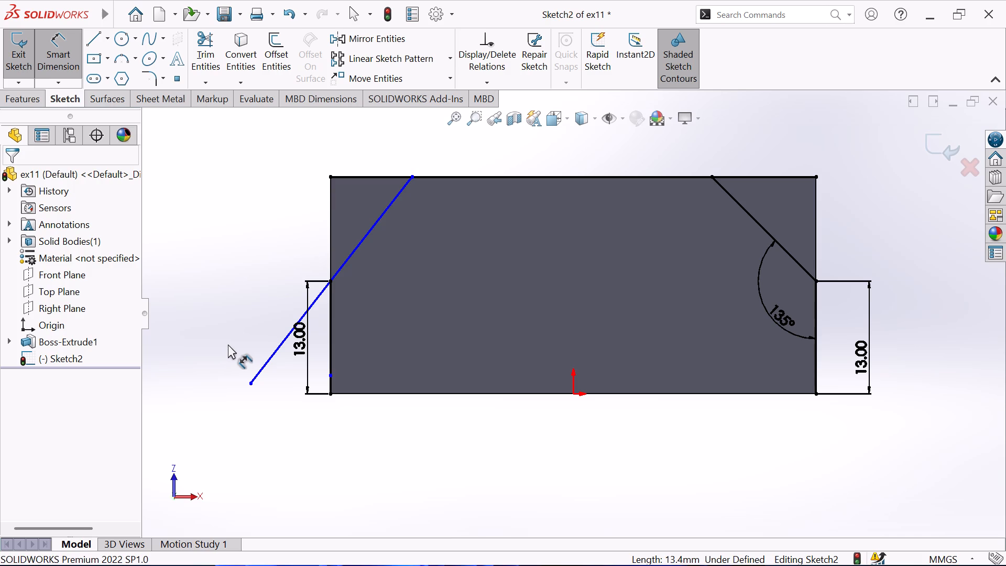
left_click(275, 349)
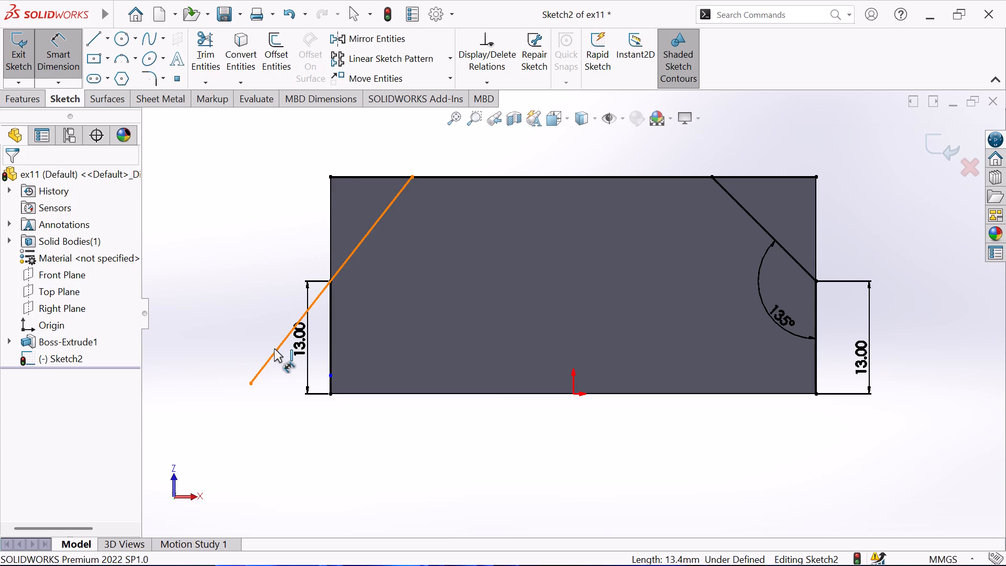
left_click(331, 228)
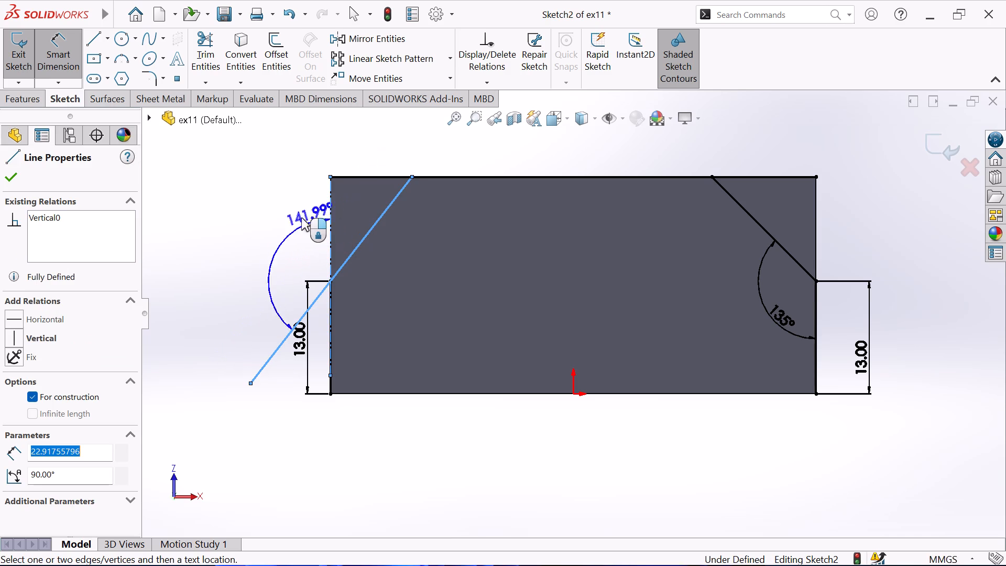
left_click(282, 243)
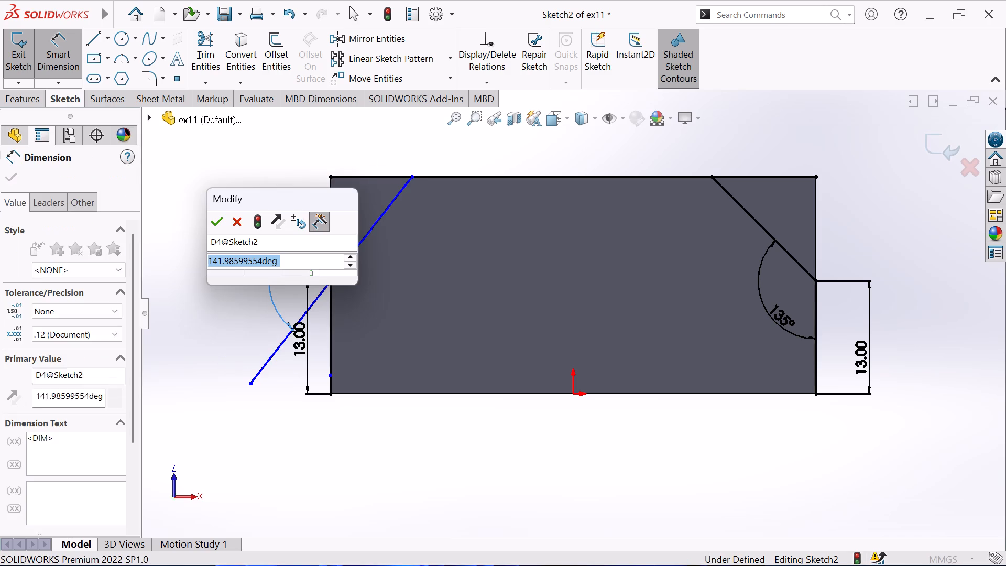
type("150")
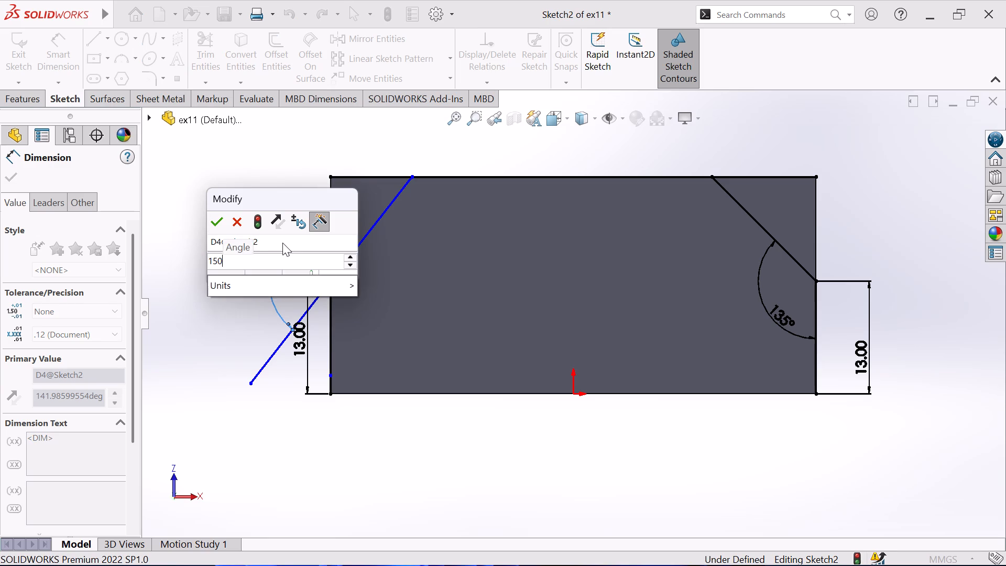
key("Return")
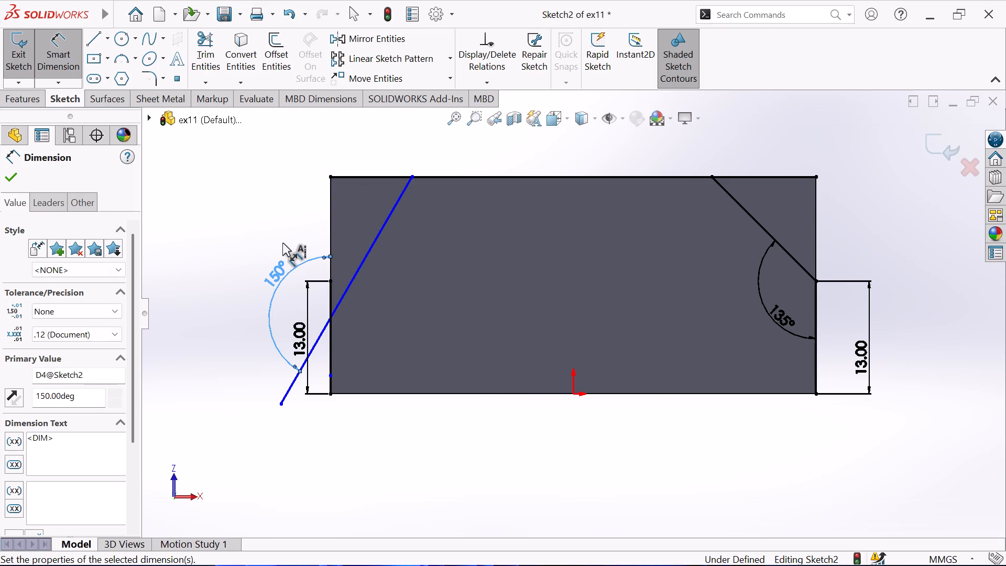
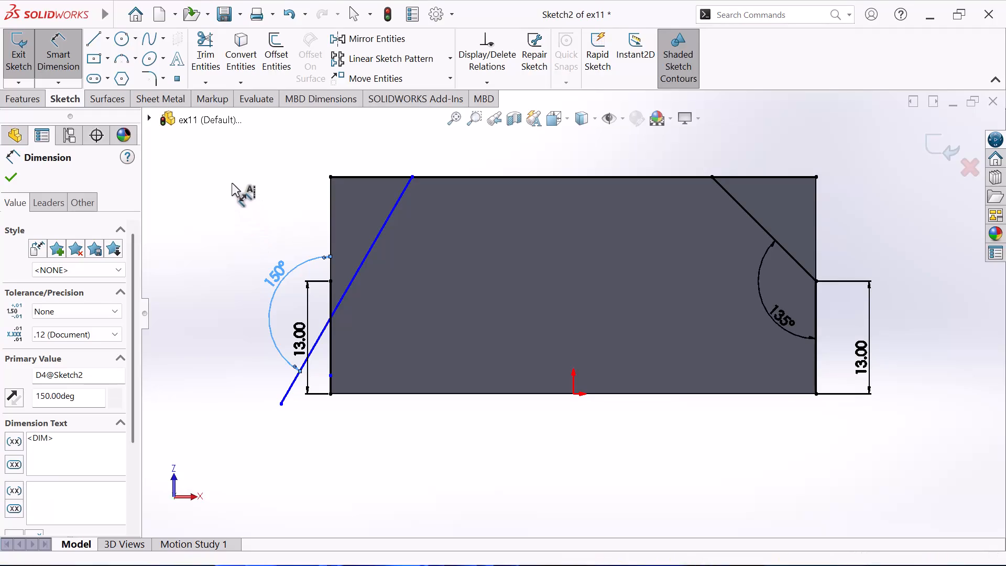
Trim the slanted line's overhang outside the block, the top line between the slanted lines, and the left vertical line below the slanted line.
left_click(194, 51)
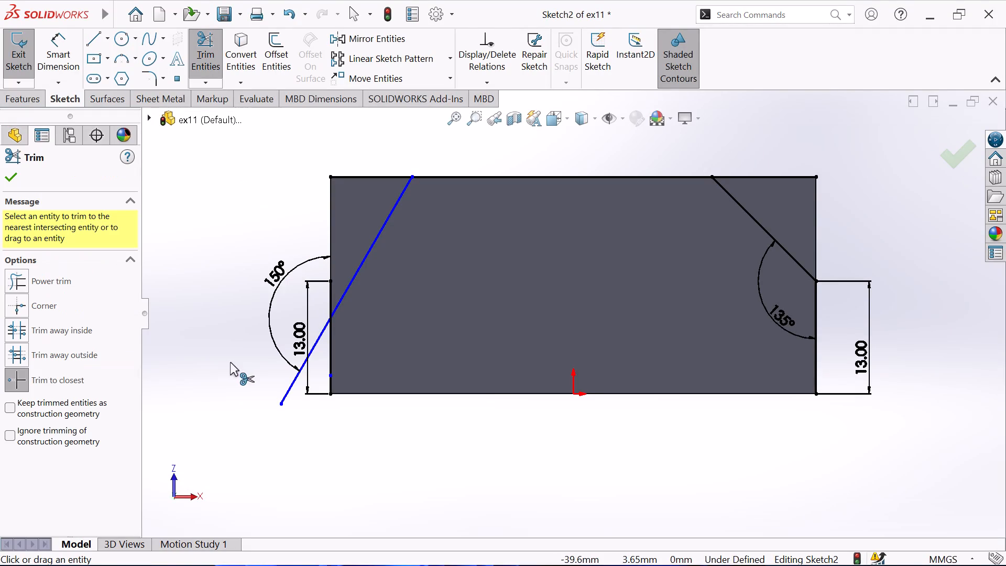
left_click(291, 387)
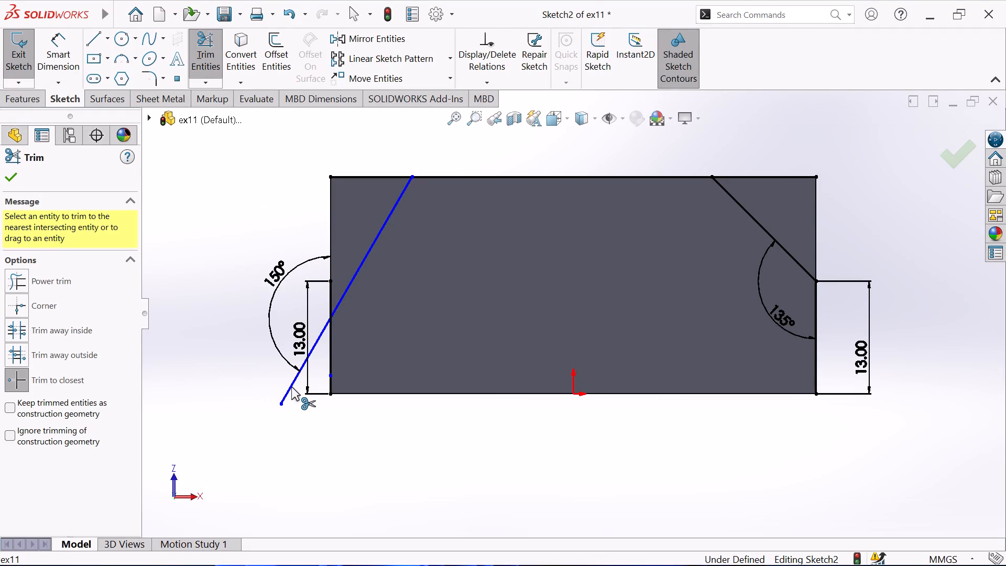
left_click(484, 176)
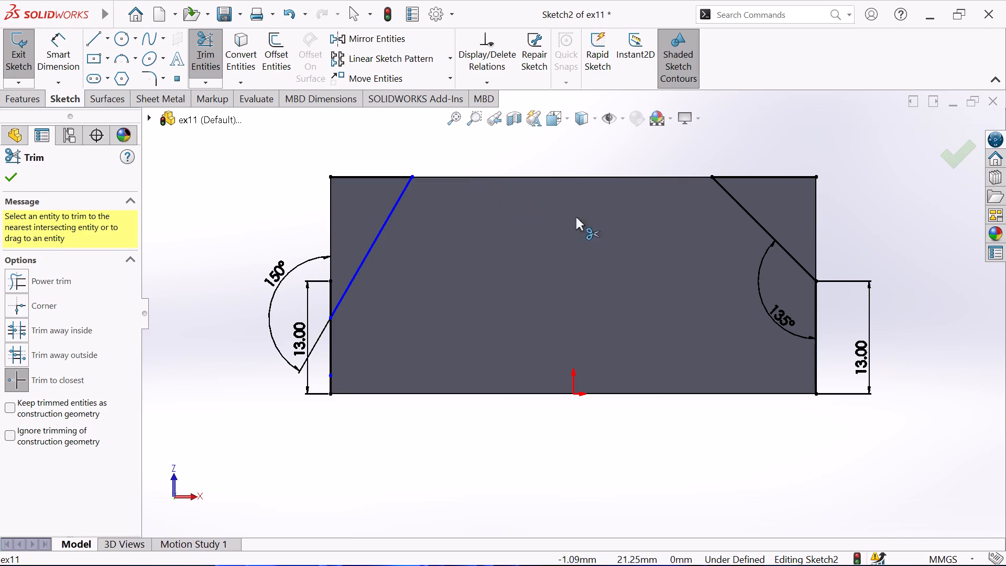
left_click(330, 354)
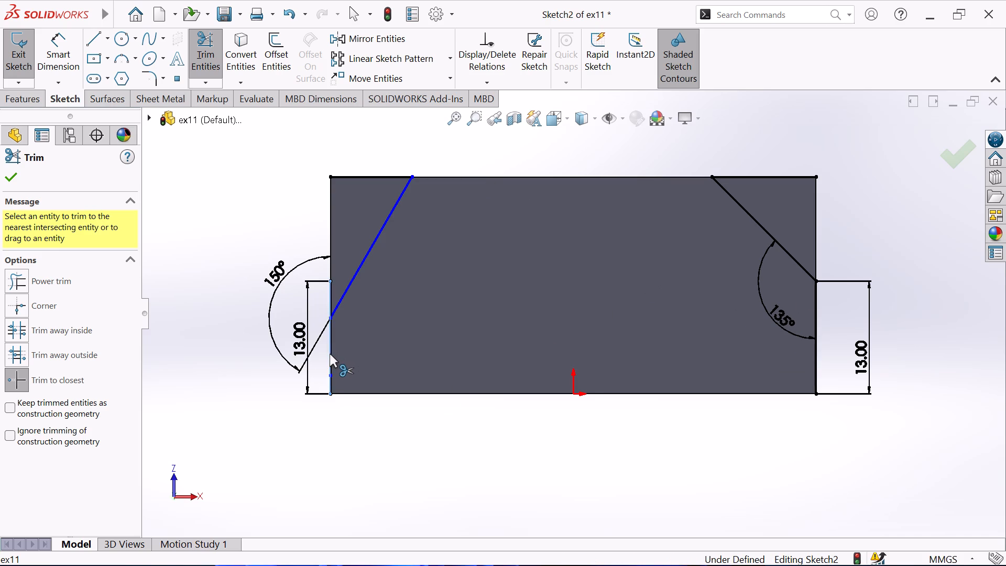
left_click(329, 385)
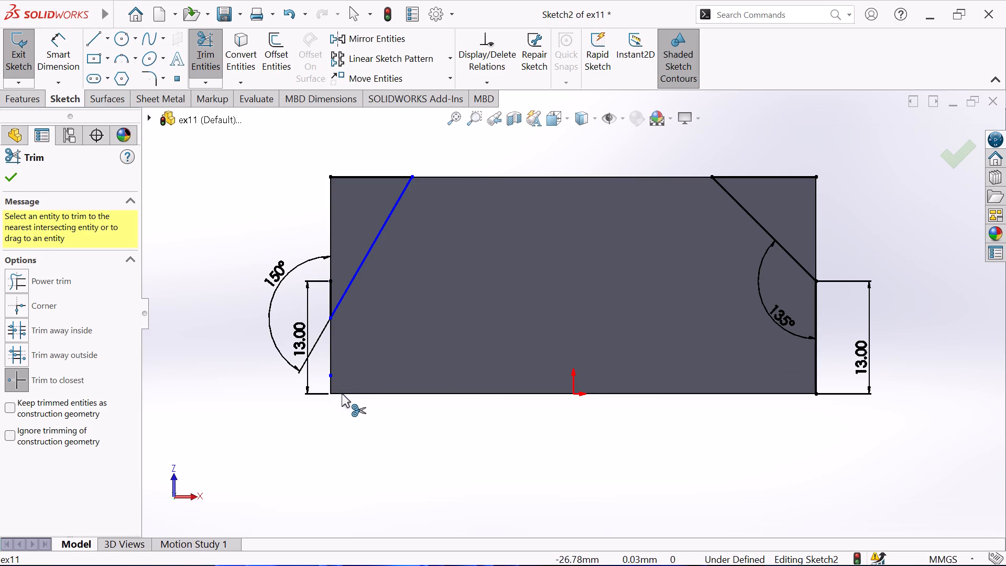
left_click(331, 376)
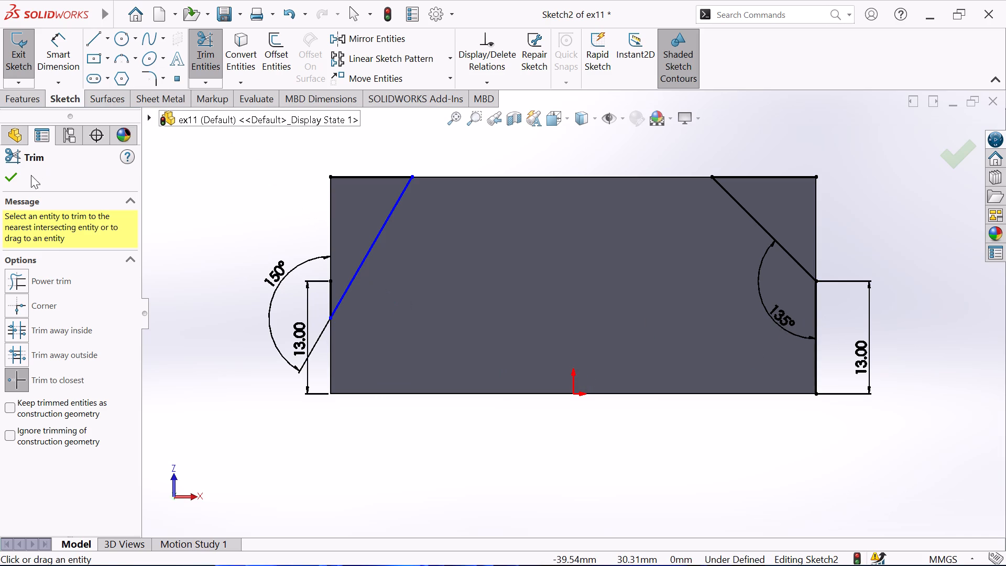
left_click(2, 176)
Sketch a 12 mm vertical line on each side edge, from the 13 mm high point up to the block's top corner.
left_click(88, 37)
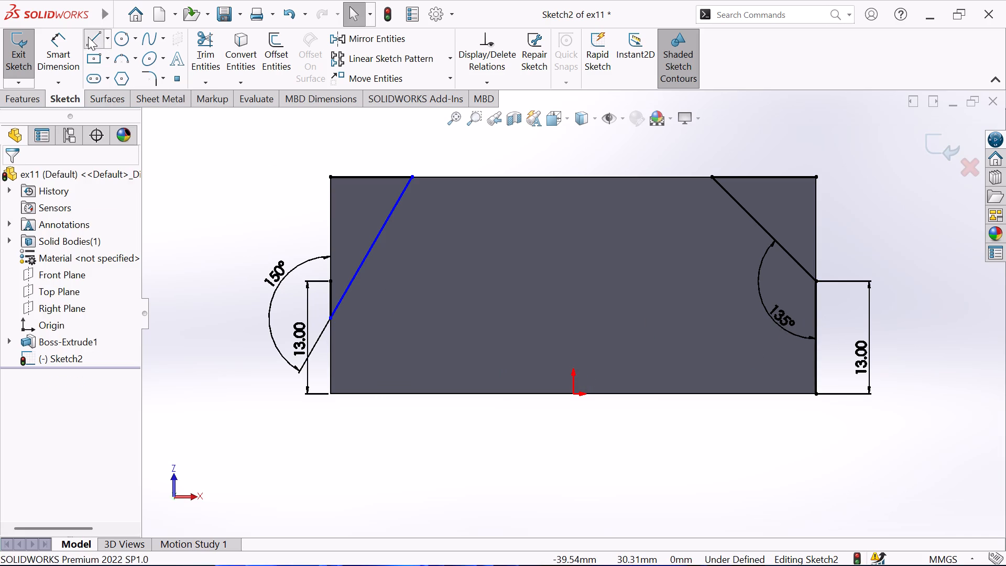
left_click(330, 279)
left_click(330, 178)
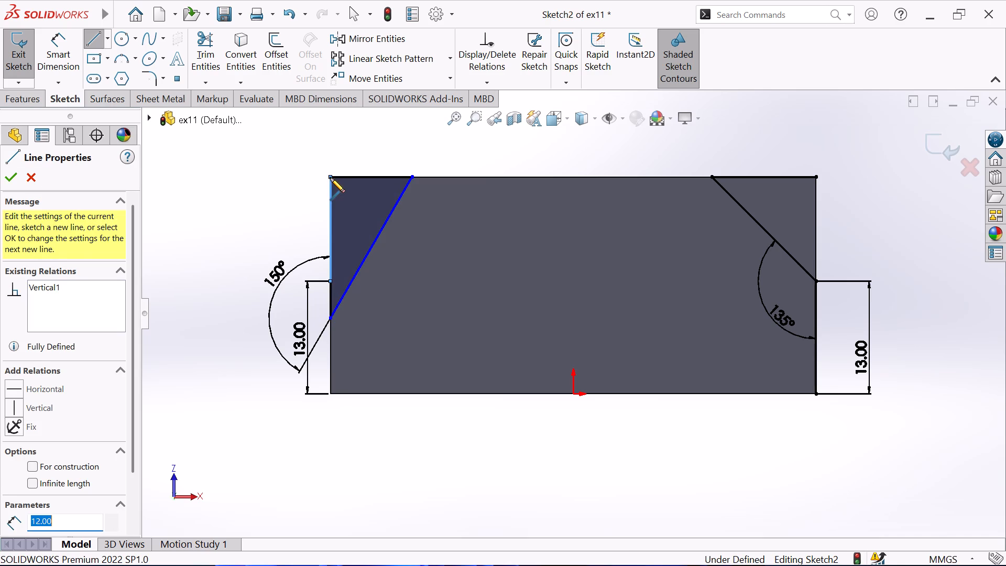
key("Escape")
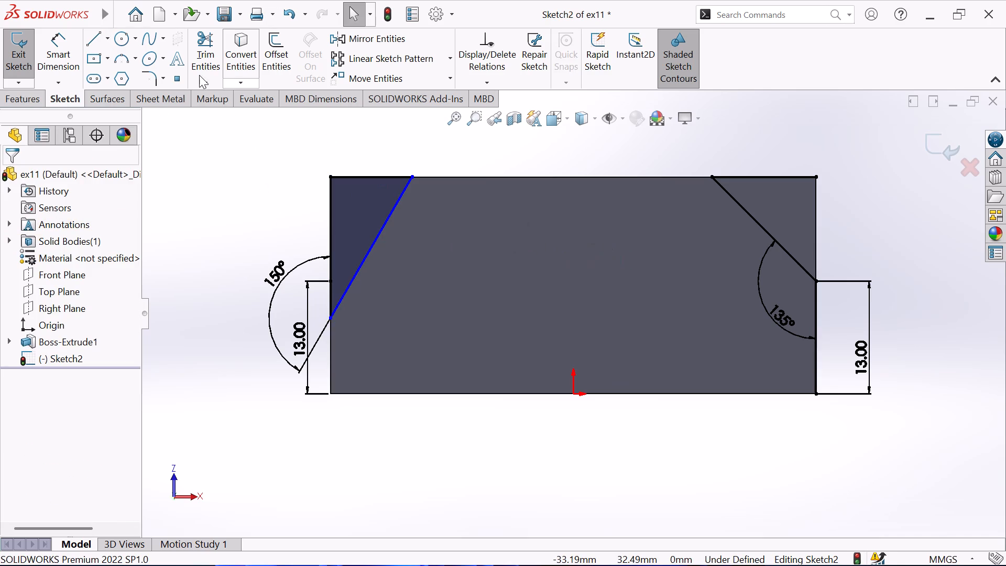
left_click(97, 40)
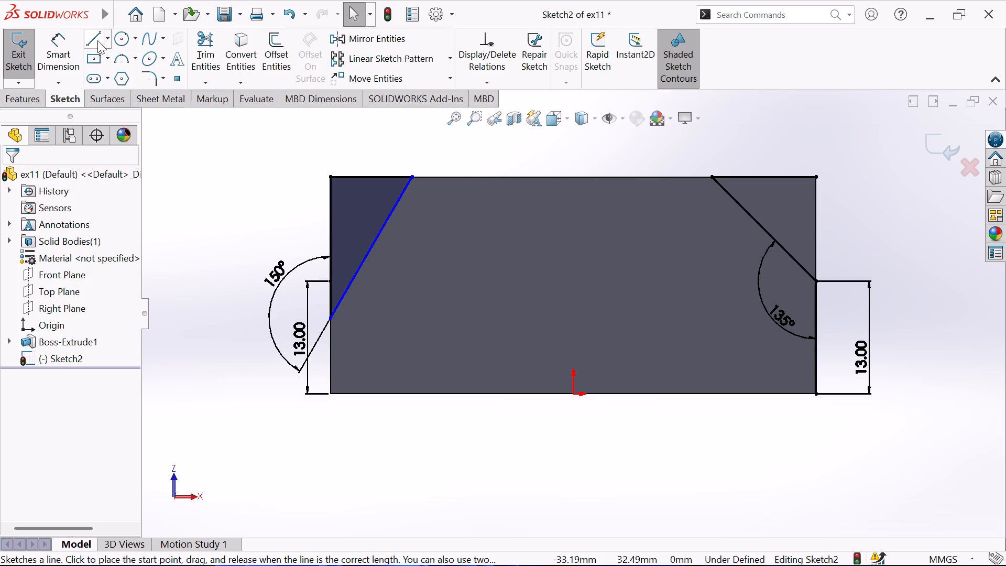
left_click(815, 280)
left_click(815, 176)
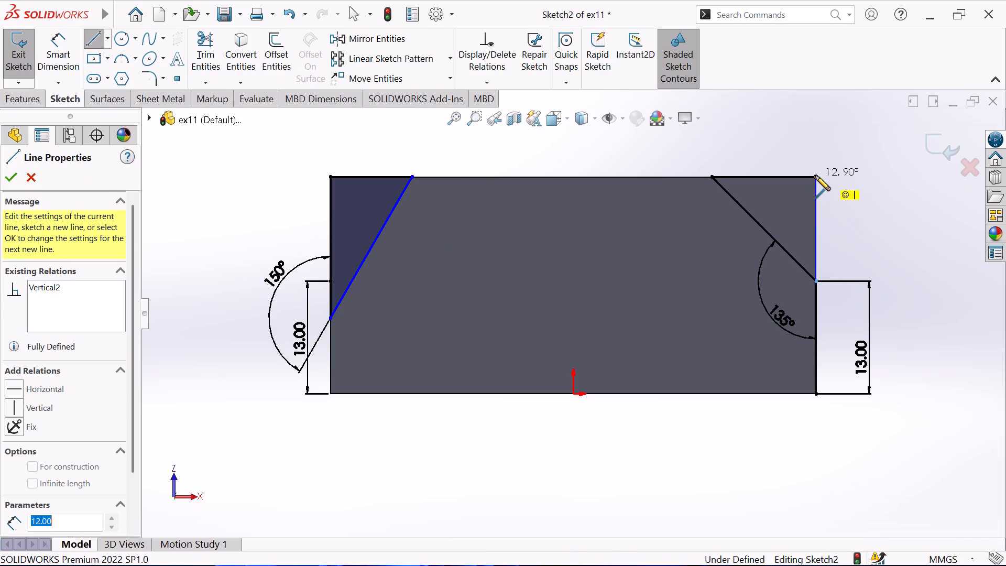
key("Escape")
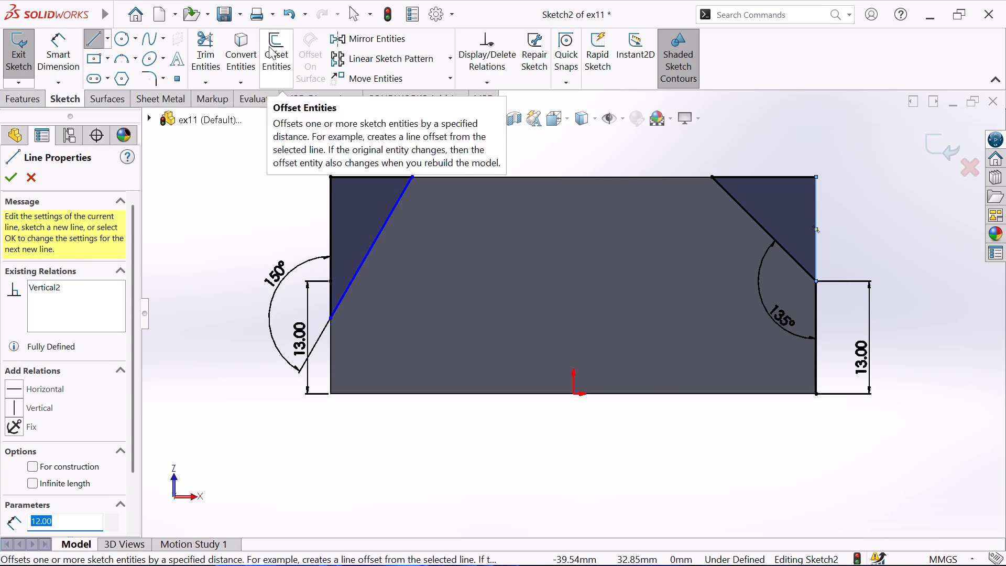
Trim the vertical sketch line on the block's right edge below the slanted line.
left_click(205, 48)
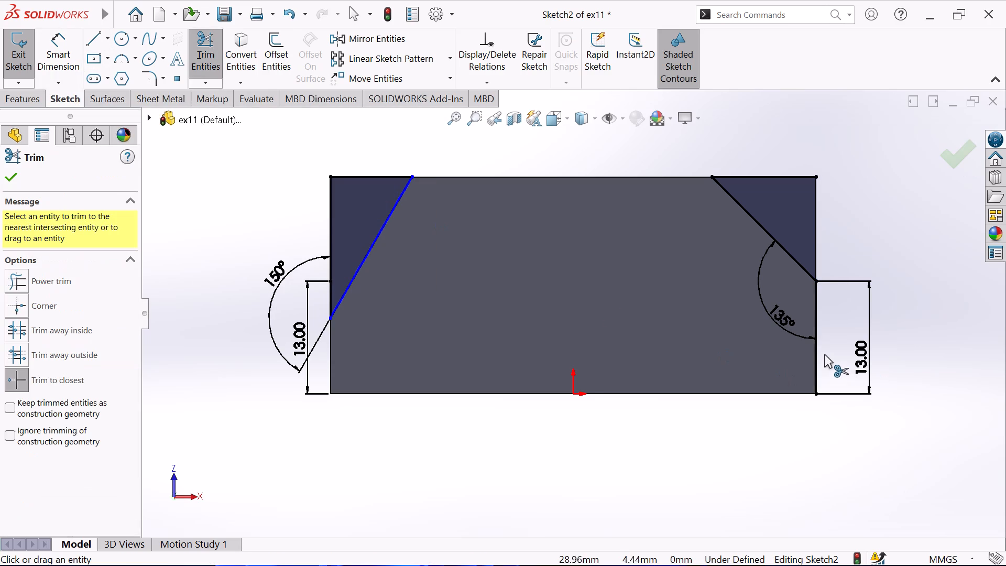
left_click(814, 342)
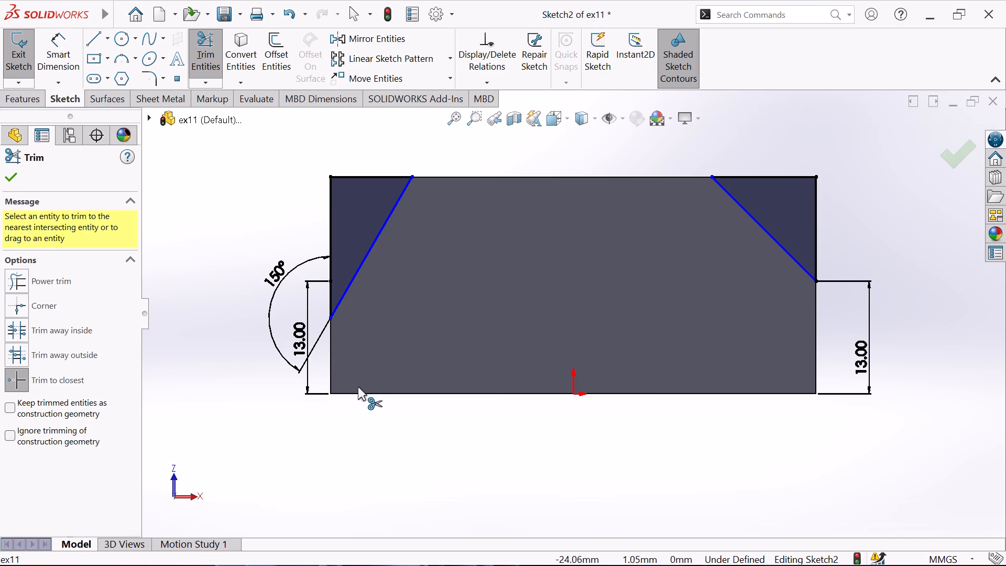
key("Escape")
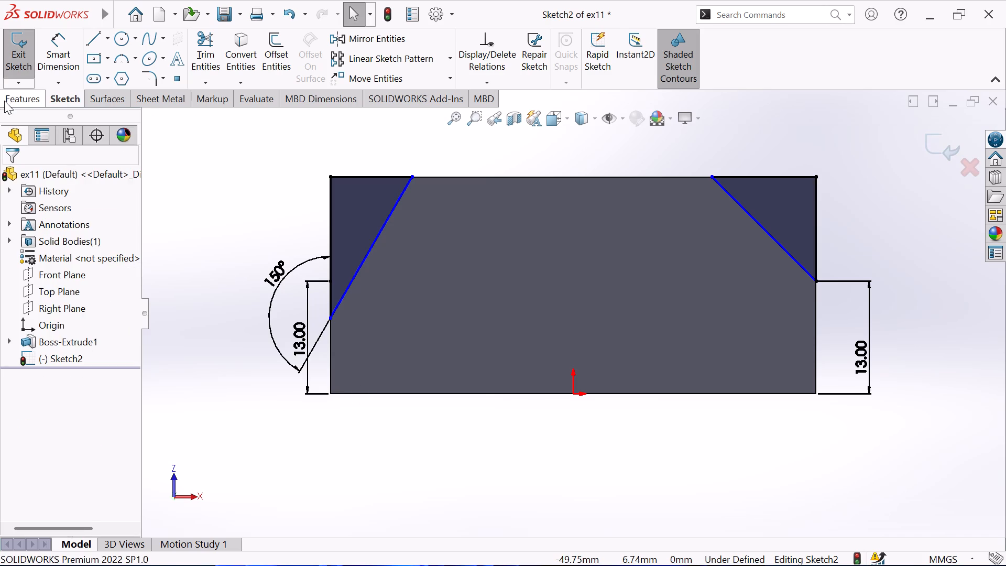
Cut both triangular corner profiles through the block with an Extruded Cut set to Through All.
left_click(5, 99)
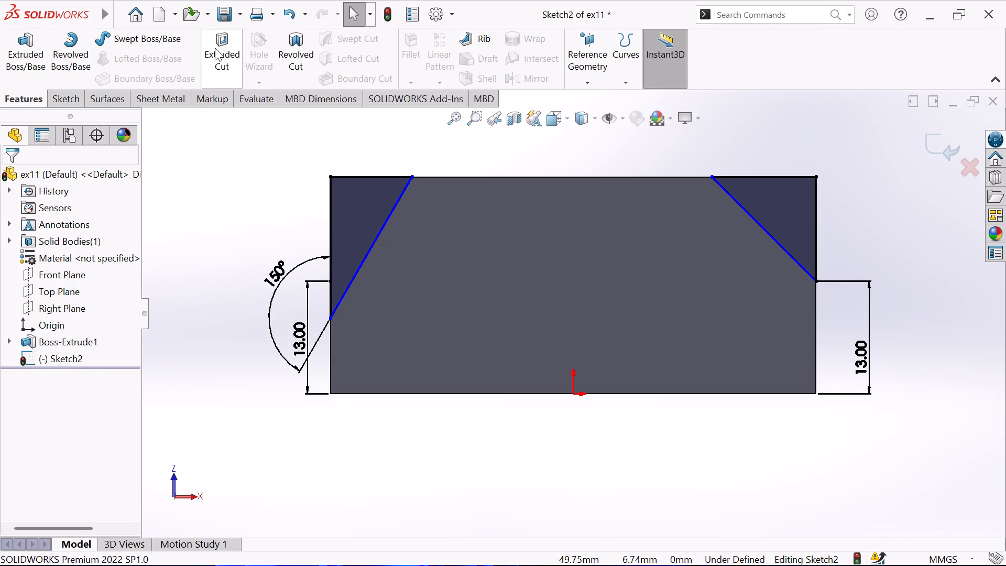
left_click(215, 48)
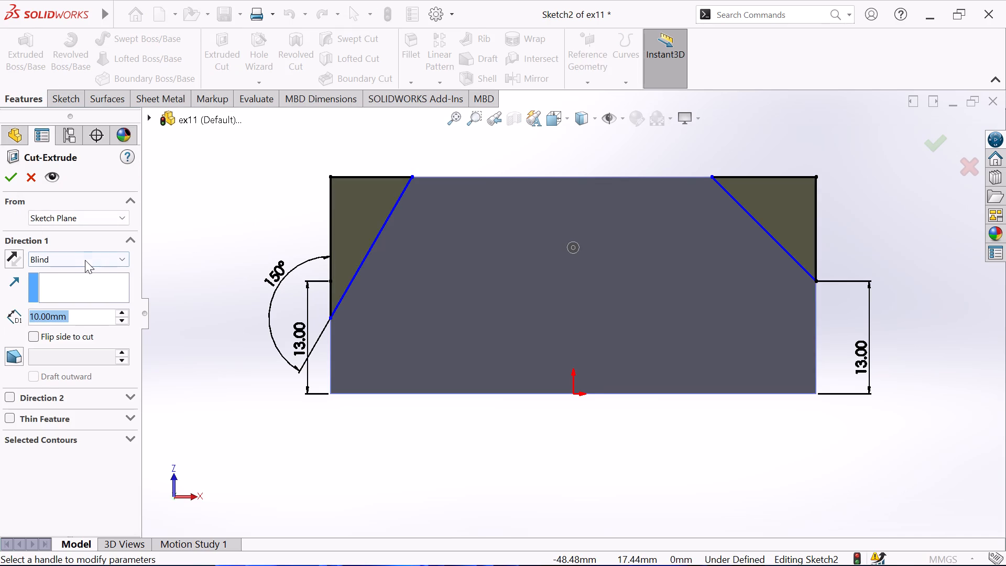
left_click(117, 256)
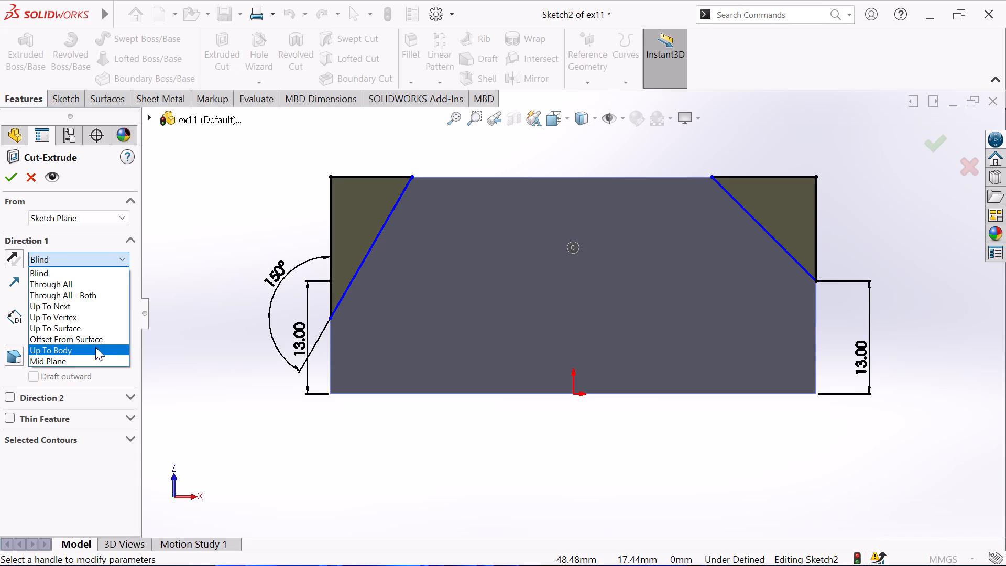
left_click(67, 287)
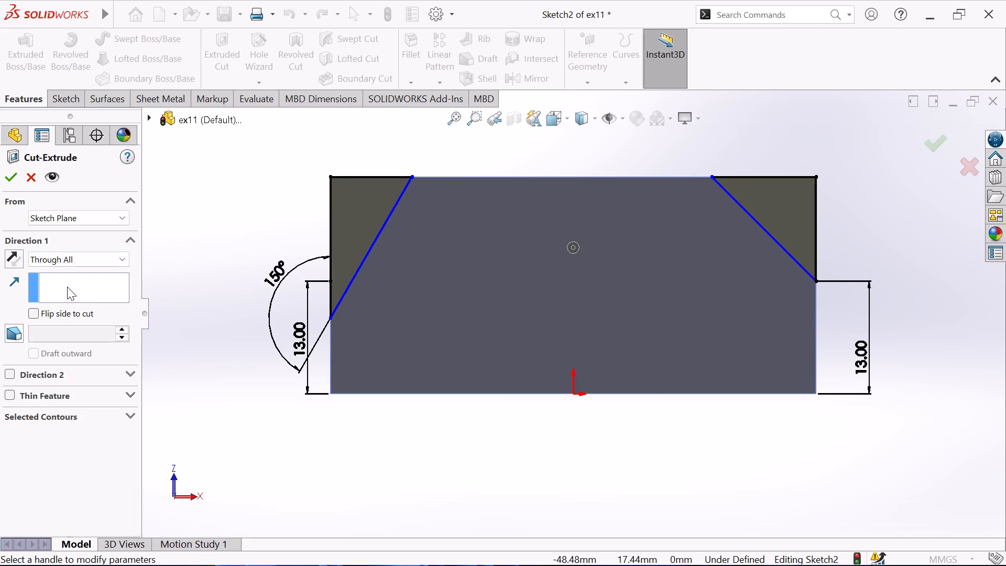
left_click(6, 178)
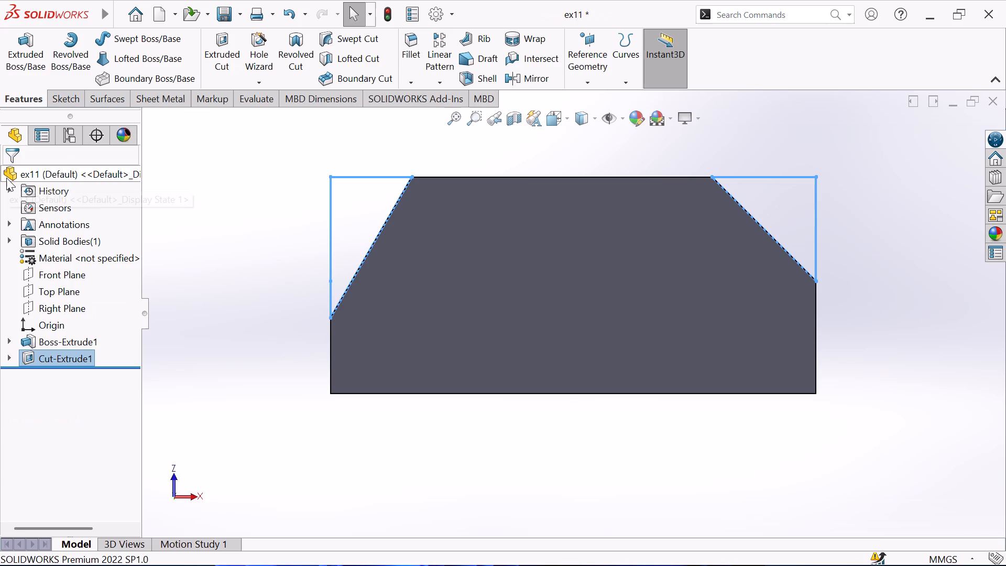
key("Escape")
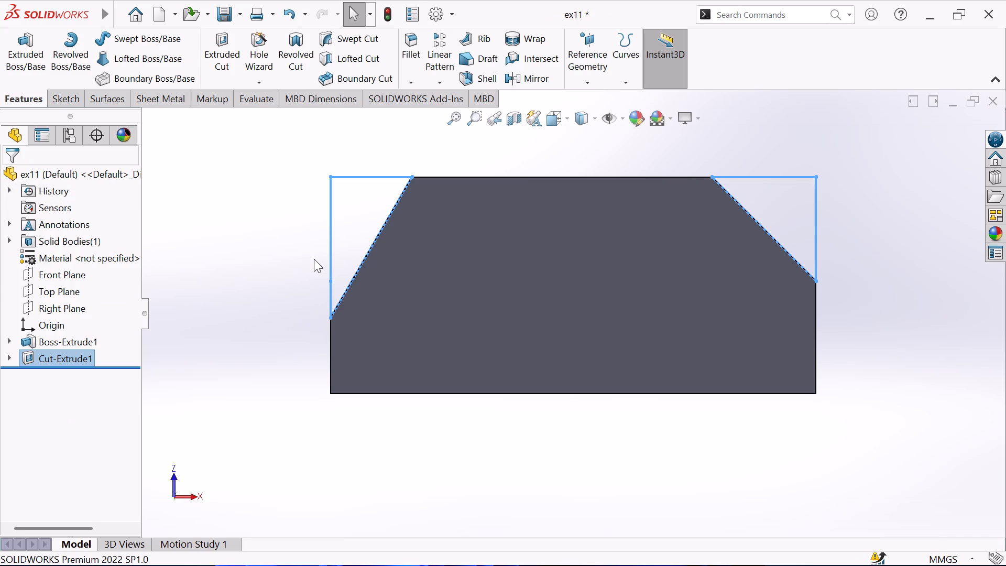
Start a sketch on the block's top face and draw a center rectangle from the origin, about 44 by 6.7 mm.
middle_click_drag(294, 243, 311, 296)
scroll(294, 246, "down", 1)
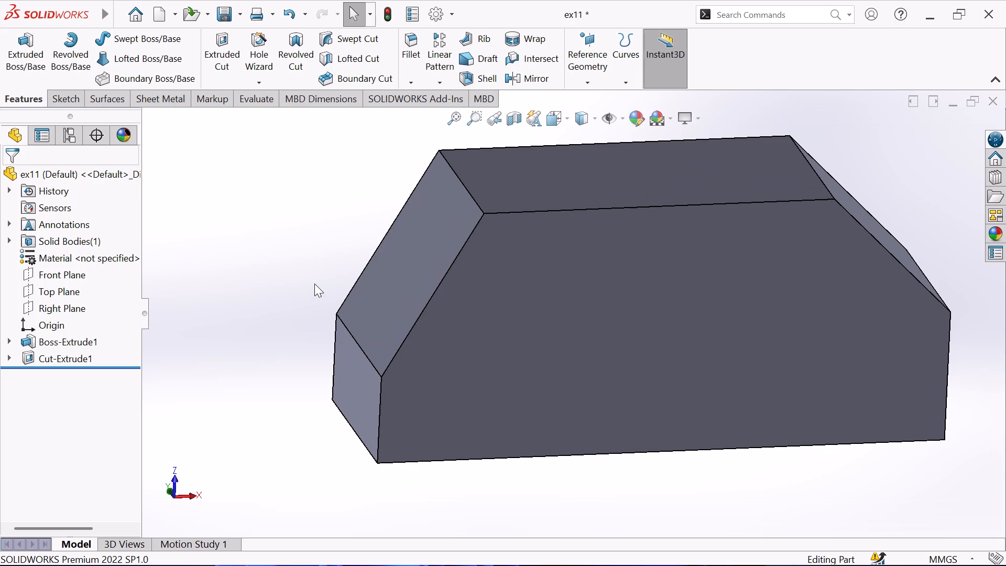
scroll(316, 277, "up", 1)
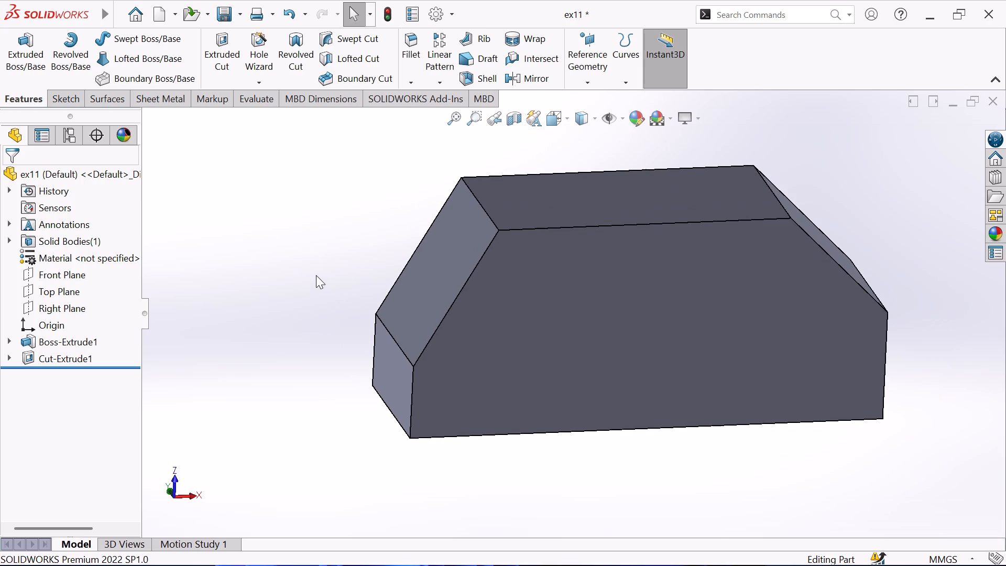
middle_click_drag(316, 275, 290, 377)
left_click(535, 248)
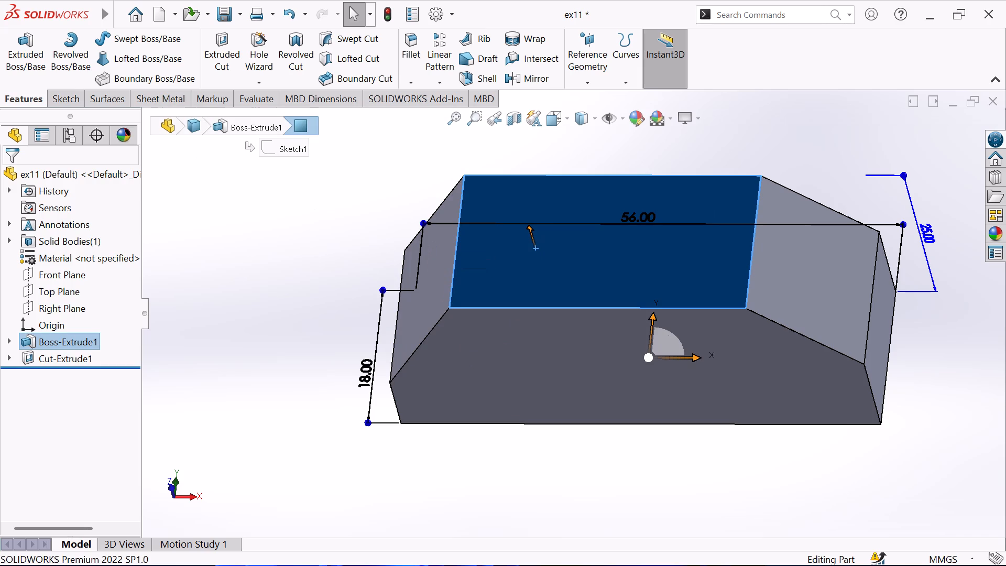
left_click(69, 97)
left_click(16, 46)
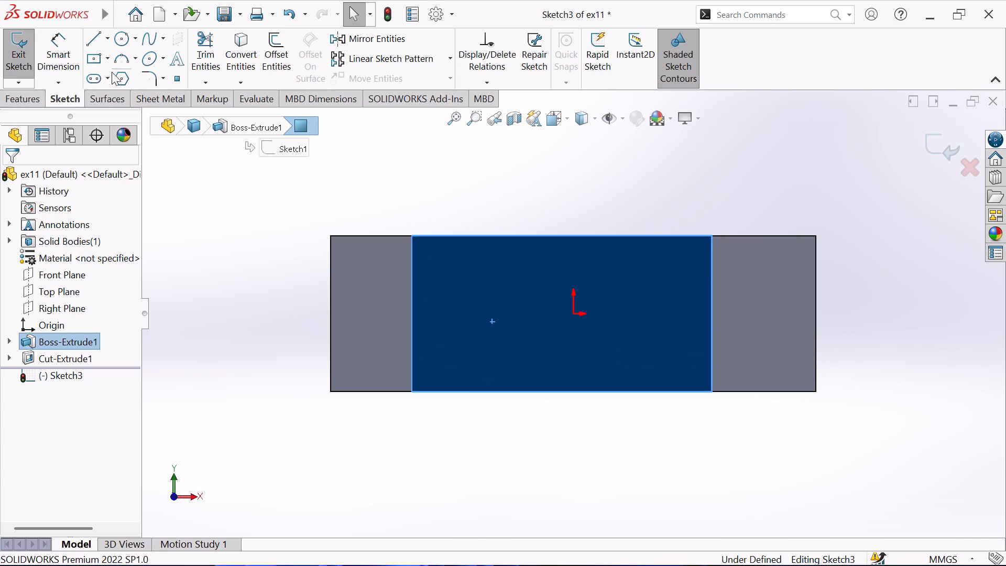
left_click(92, 59)
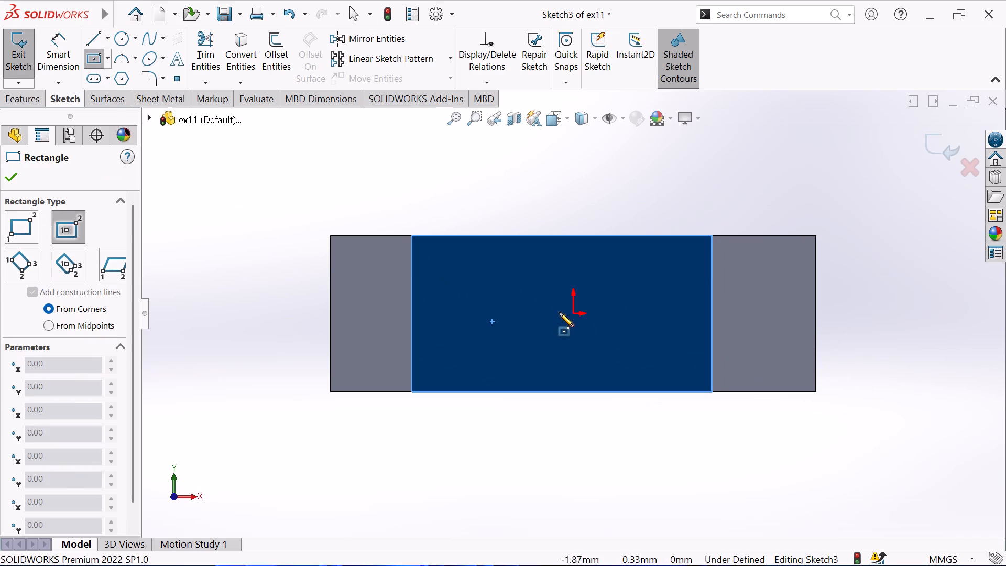
left_click(574, 313)
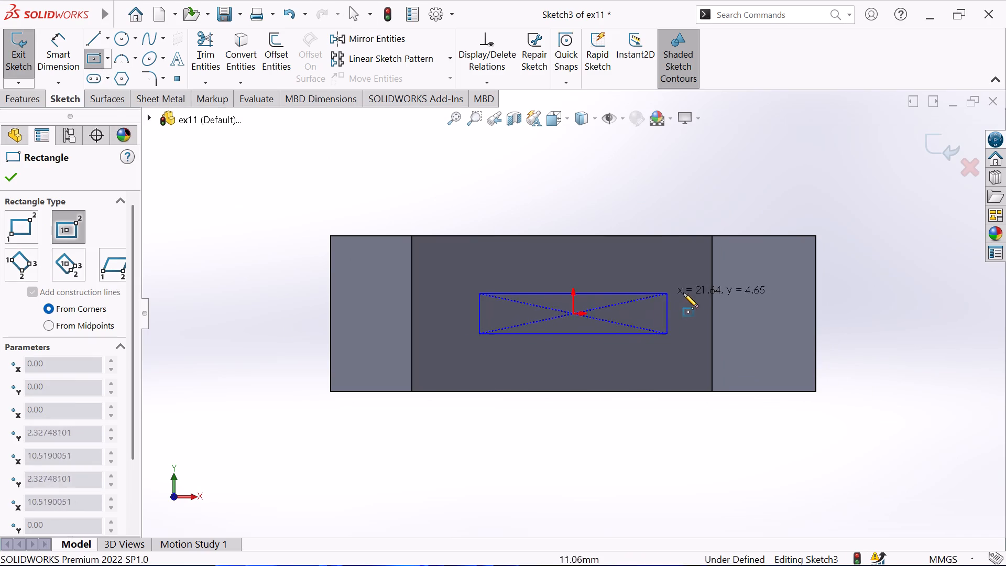
left_click(764, 285)
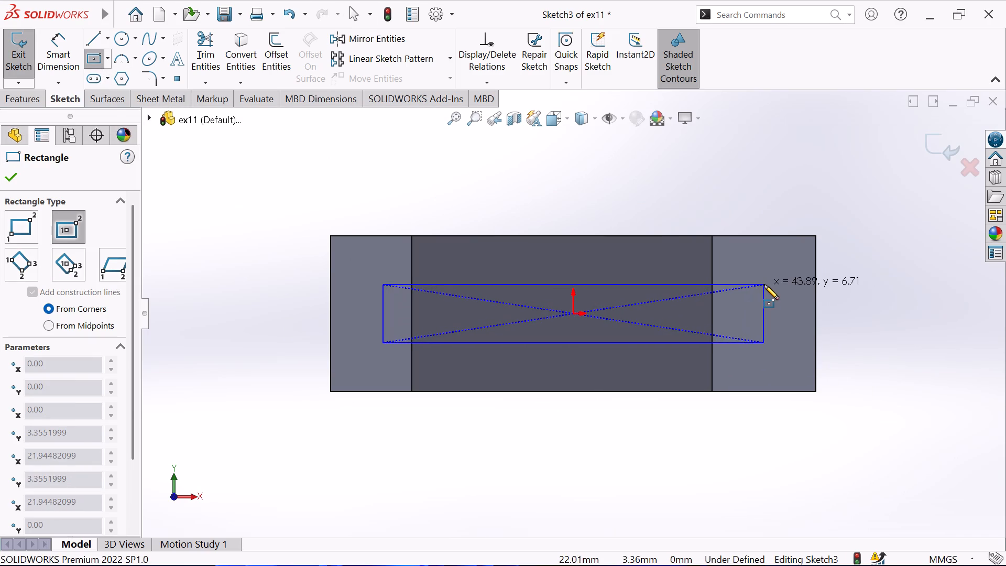
left_click(16, 179)
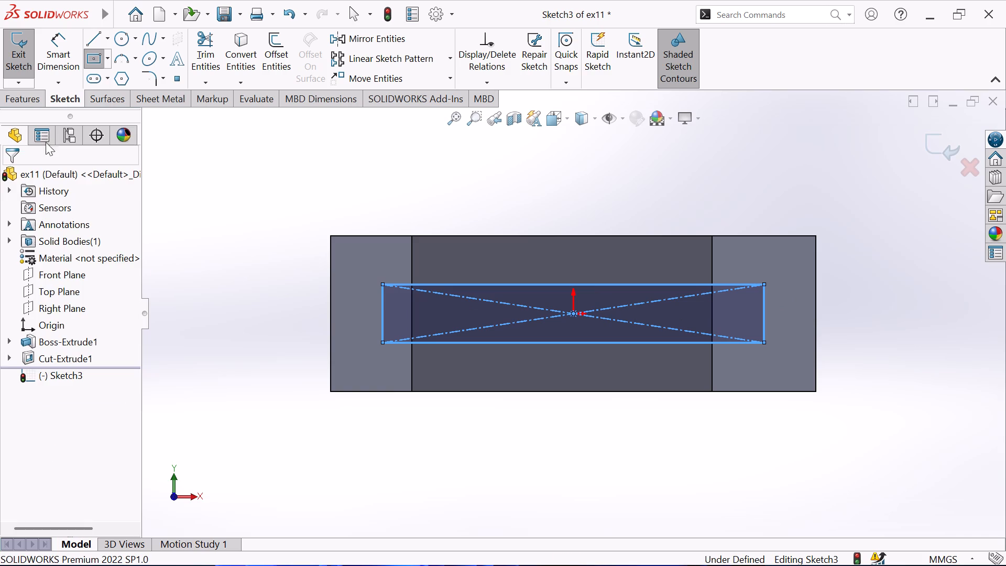
Dimension the rectangle to 47 mm long and 6 mm wide.
left_click(64, 55)
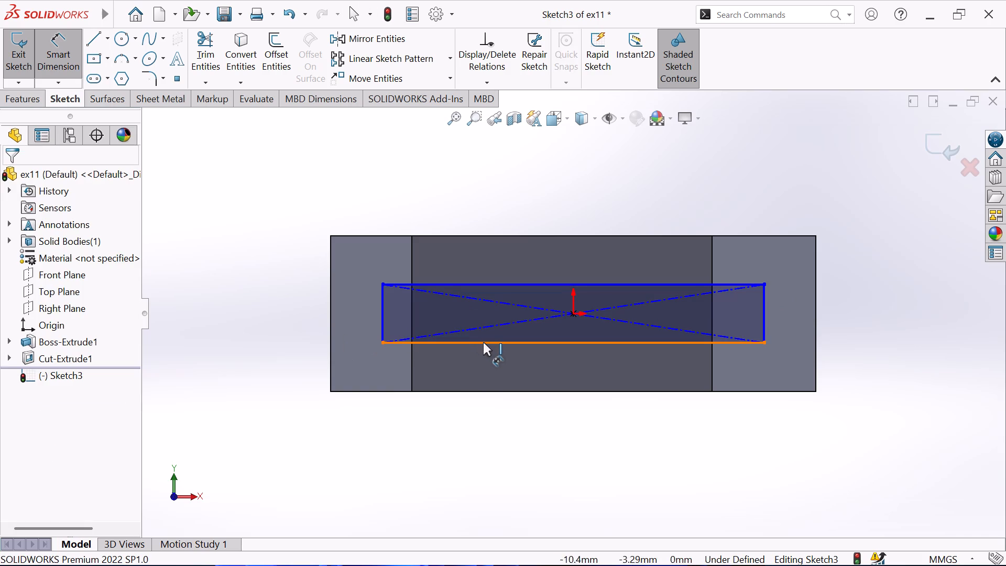
left_click(484, 342)
left_click(538, 441)
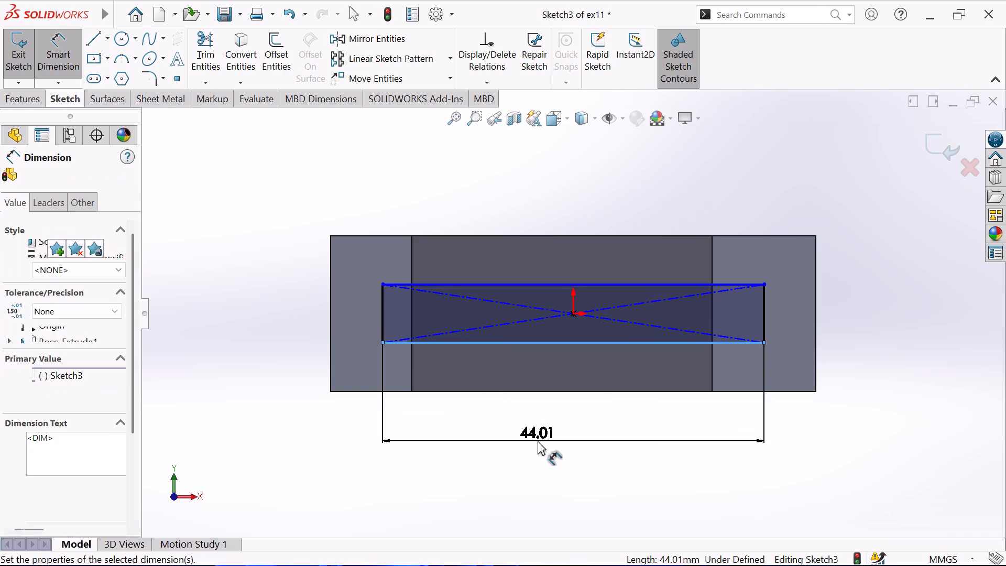
type("47")
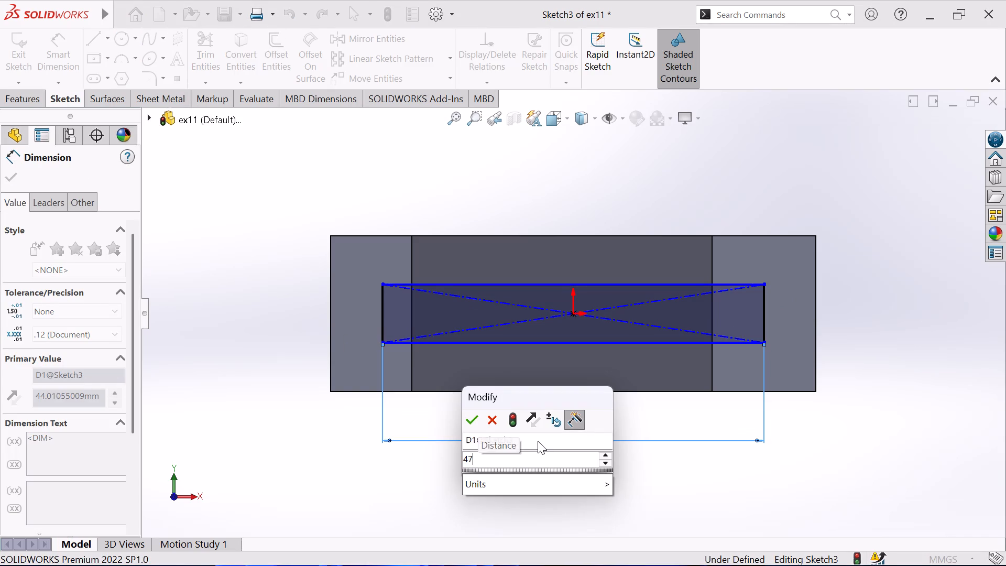
key("Return")
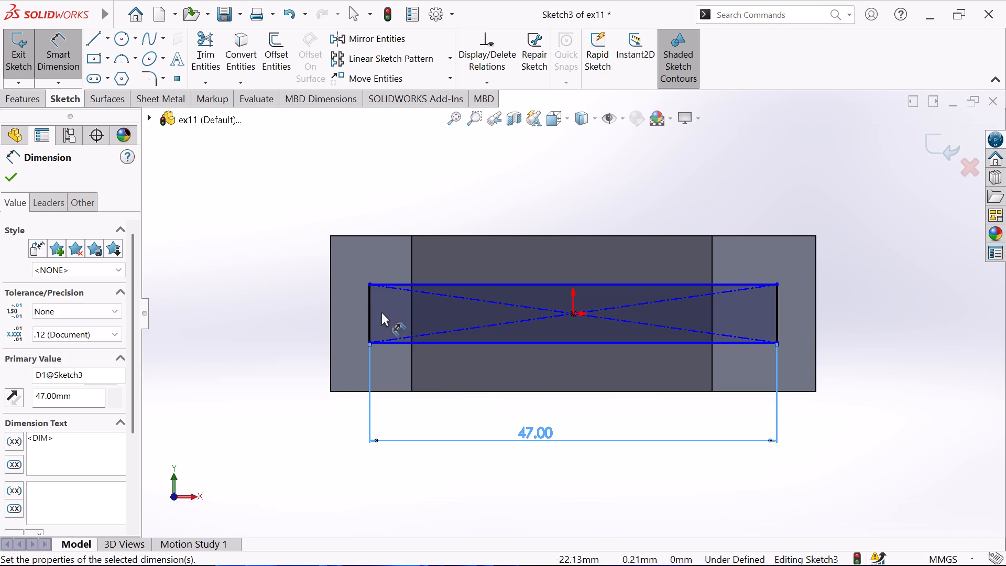
left_click(372, 309)
left_click(274, 306)
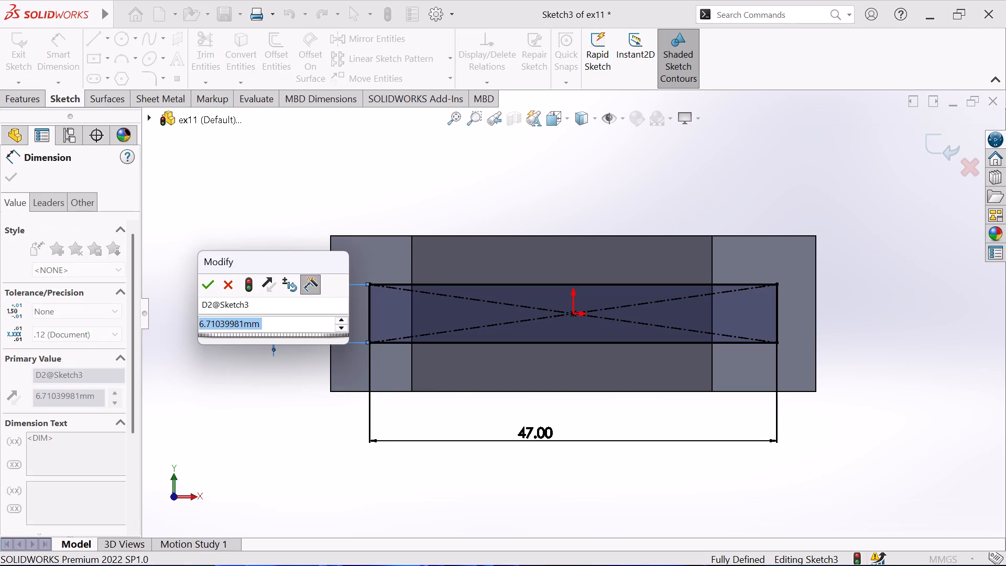
key("6")
key("Return")
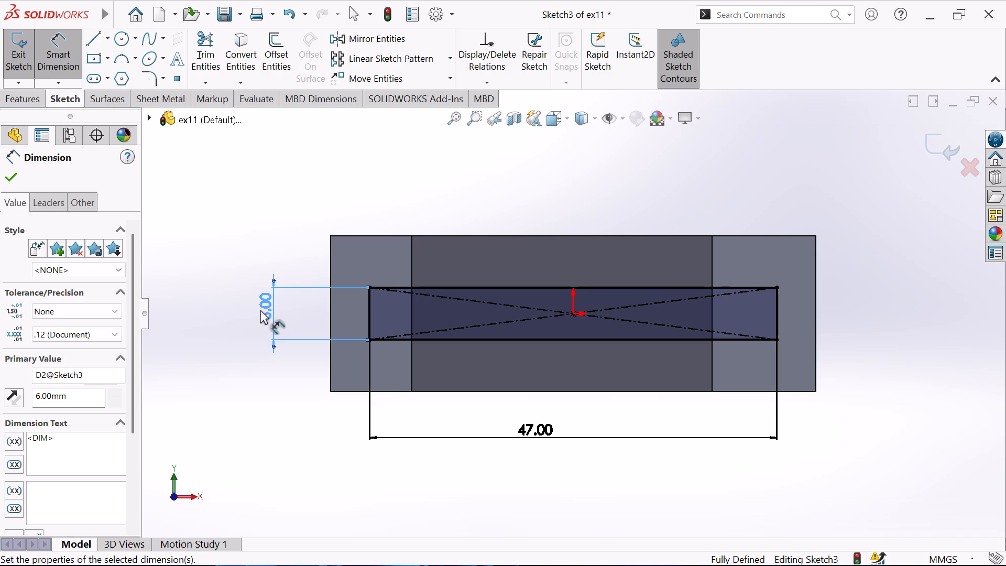
Cut the 47 by 6 mm rectangle into the block's top face with a Blind Extruded Cut 7 mm deep.
left_click(16, 177)
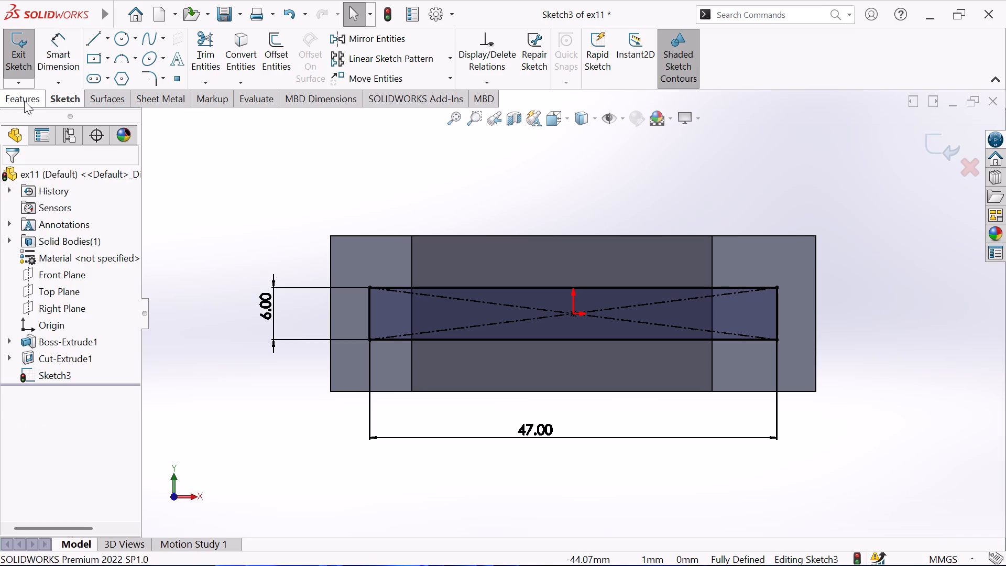
left_click(20, 100)
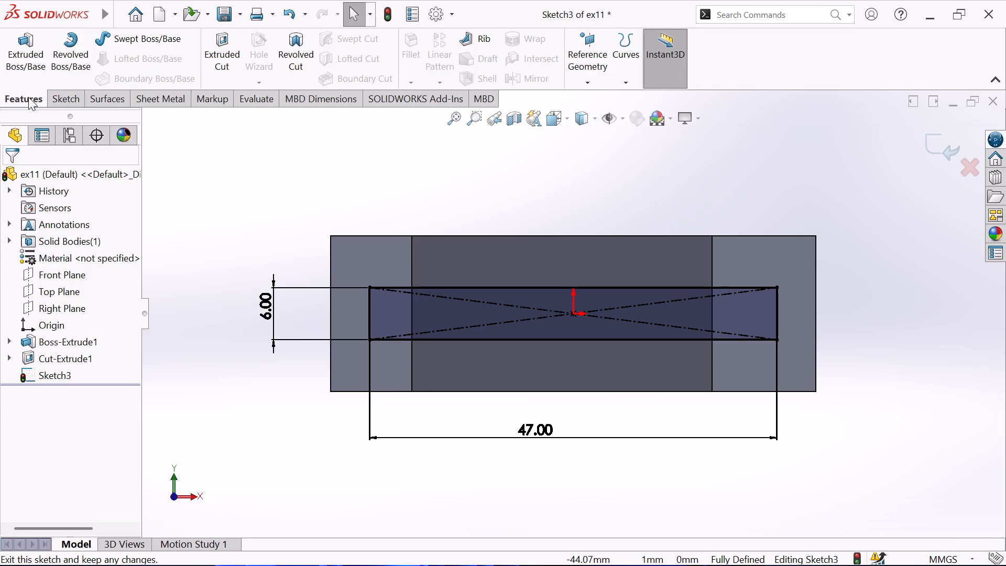
left_click(222, 49)
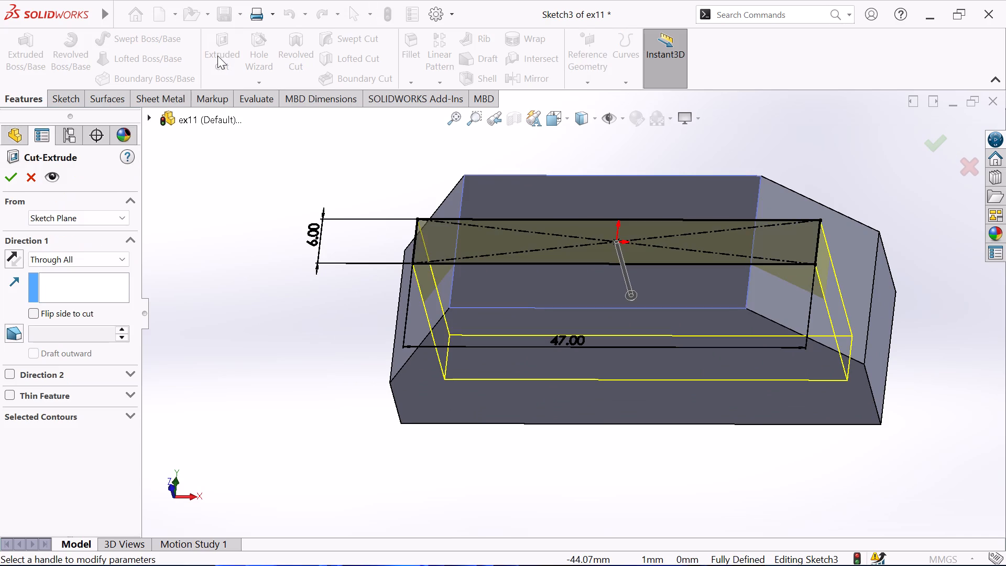
left_click(119, 260)
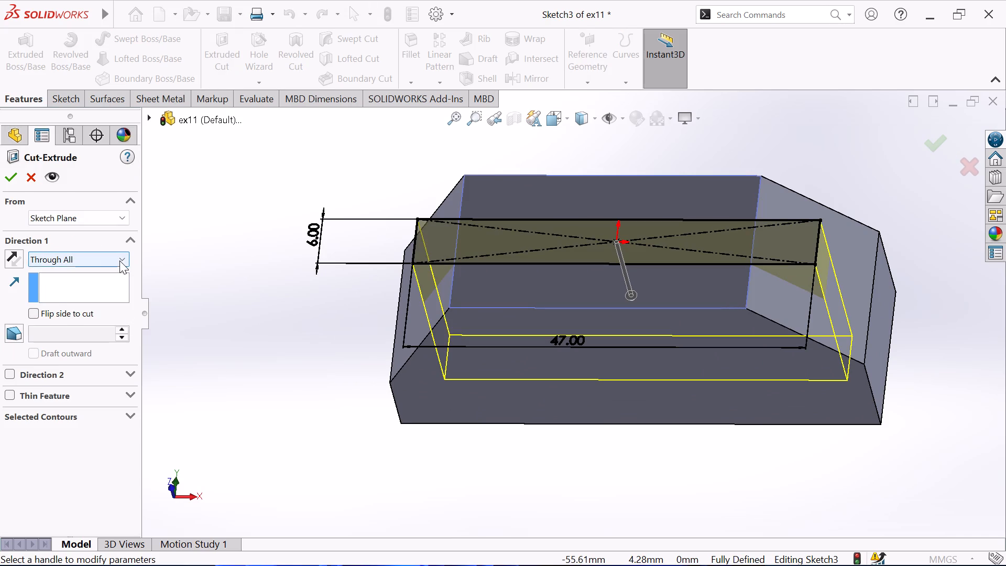
left_click(99, 271)
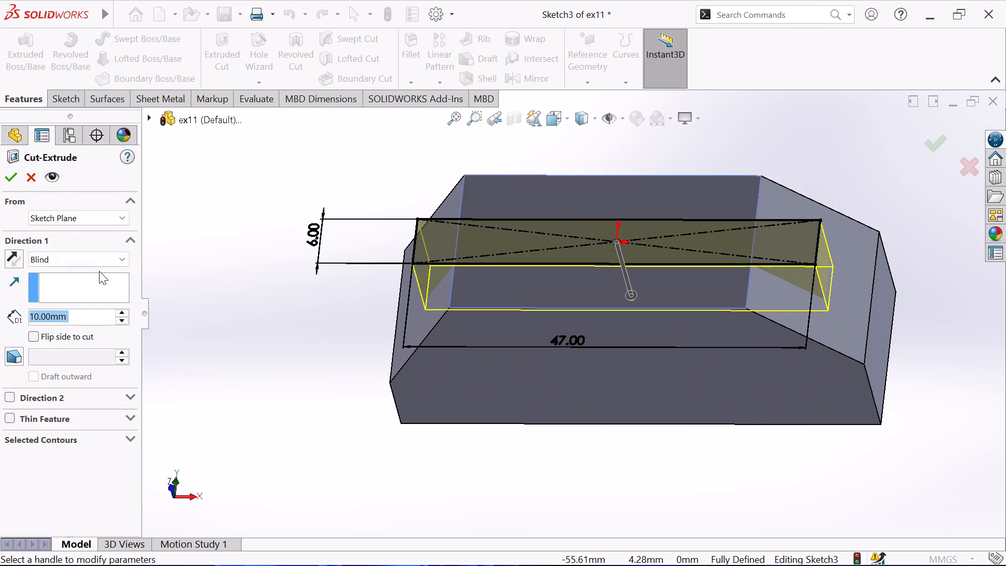
key("7")
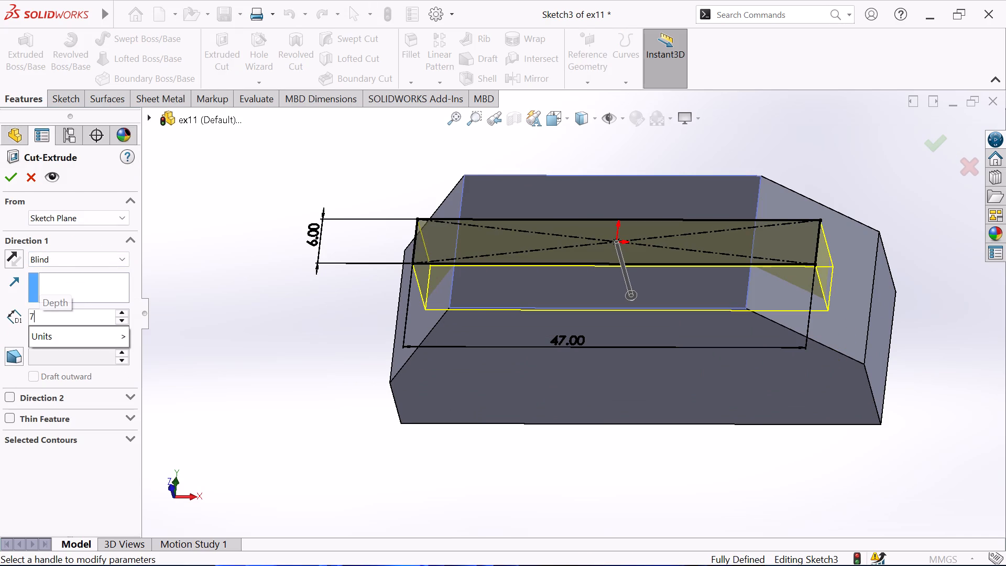
key("Return")
key("Return")
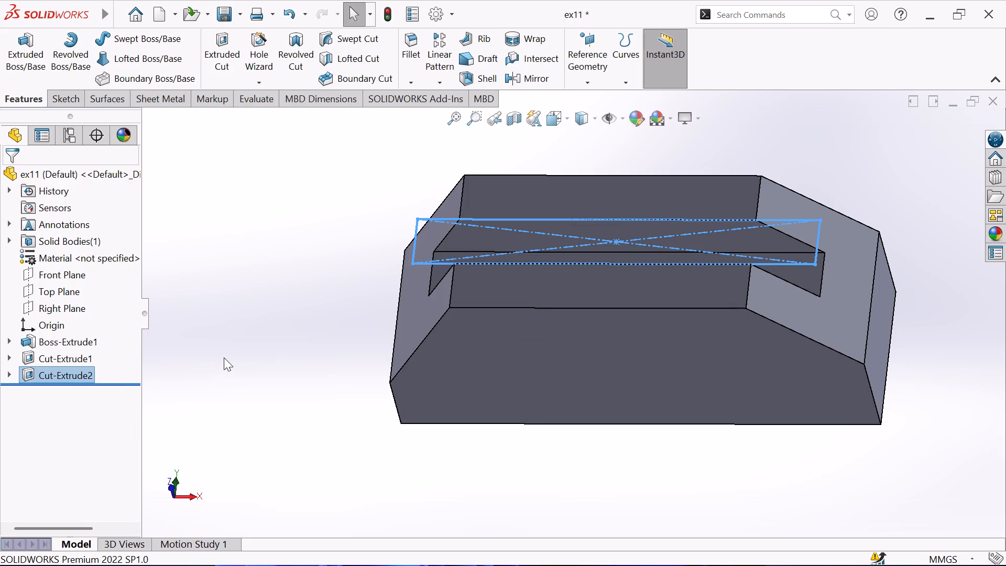
key("Escape")
Examine the slot and the angled corners of the block from several sides, including the isometric view.
middle_click_drag(260, 314, 304, 377)
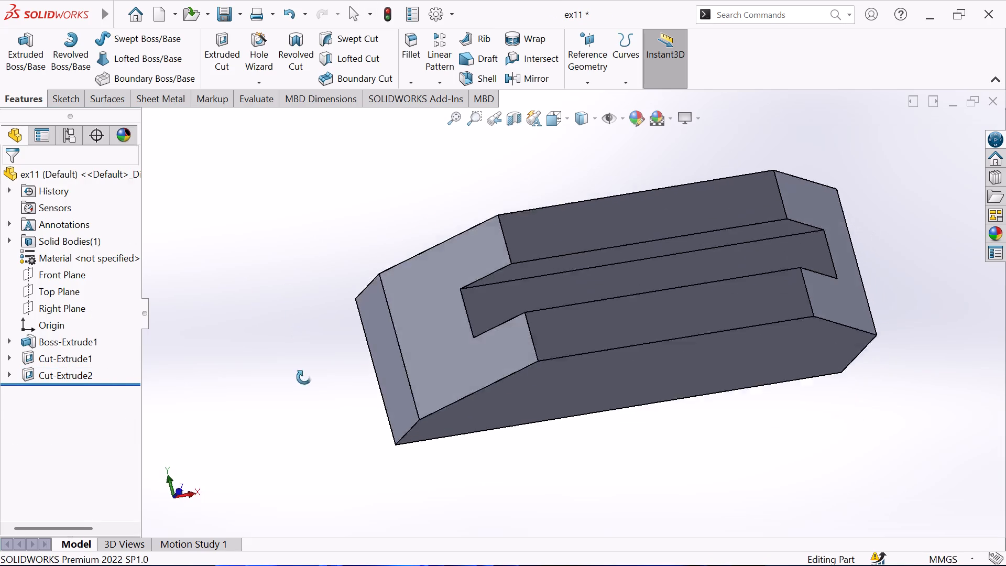
middle_click_drag(304, 377, 298, 290)
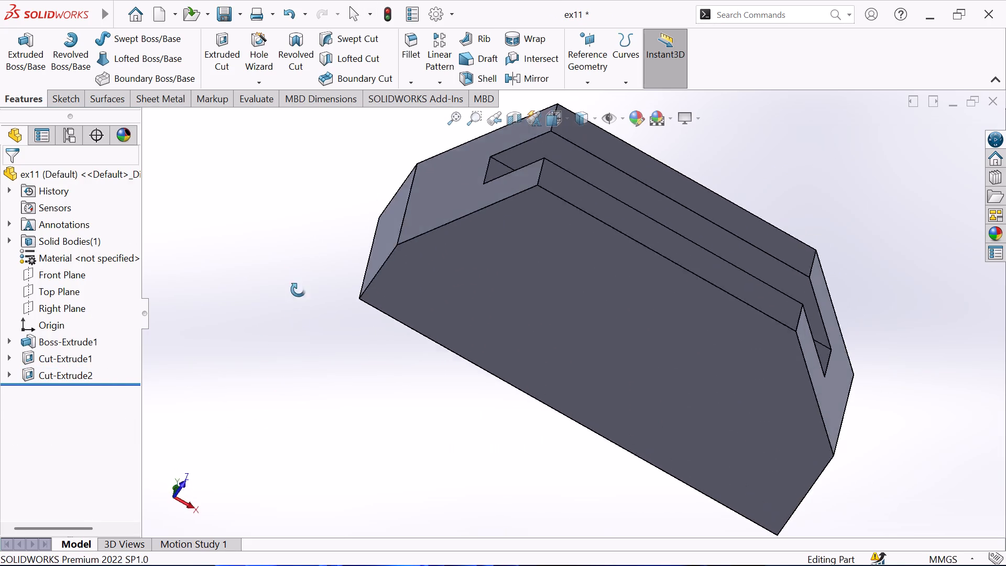
middle_click_drag(298, 290, 235, 220)
scroll(264, 331, "up", 2)
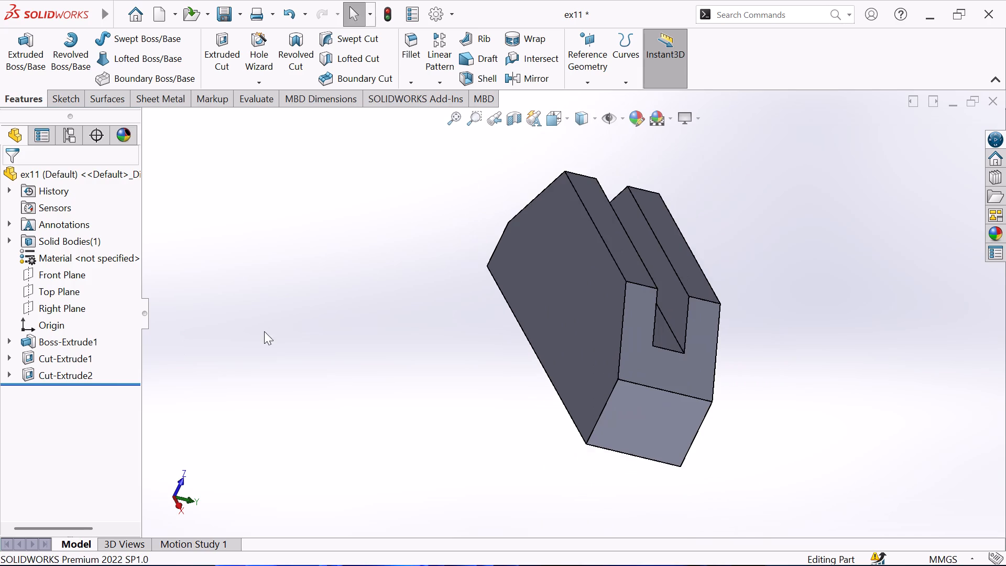
middle_click_drag(921, 433, 736, 474)
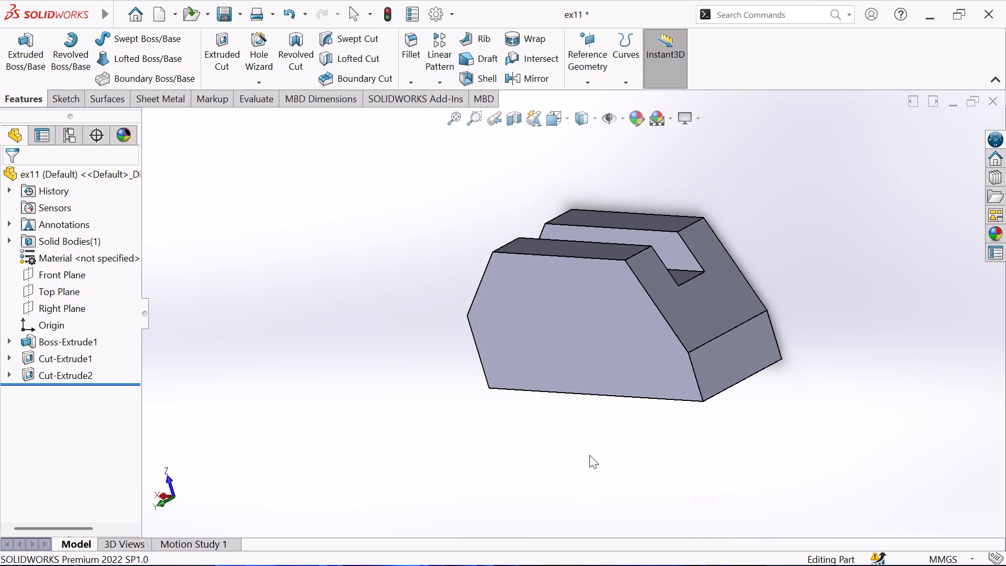
middle_click_drag(367, 389, 469, 342)
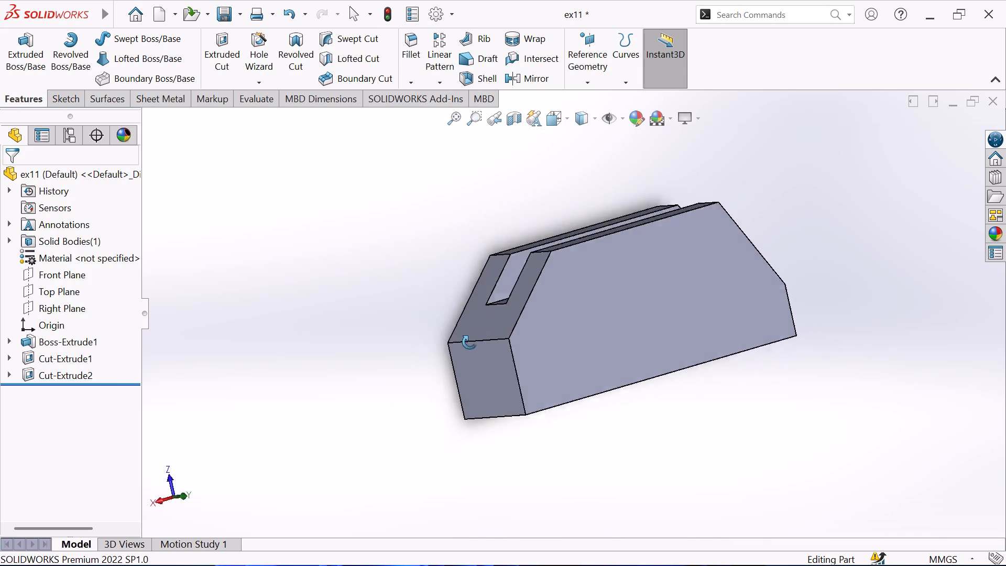
middle_click_drag(469, 342, 479, 410)
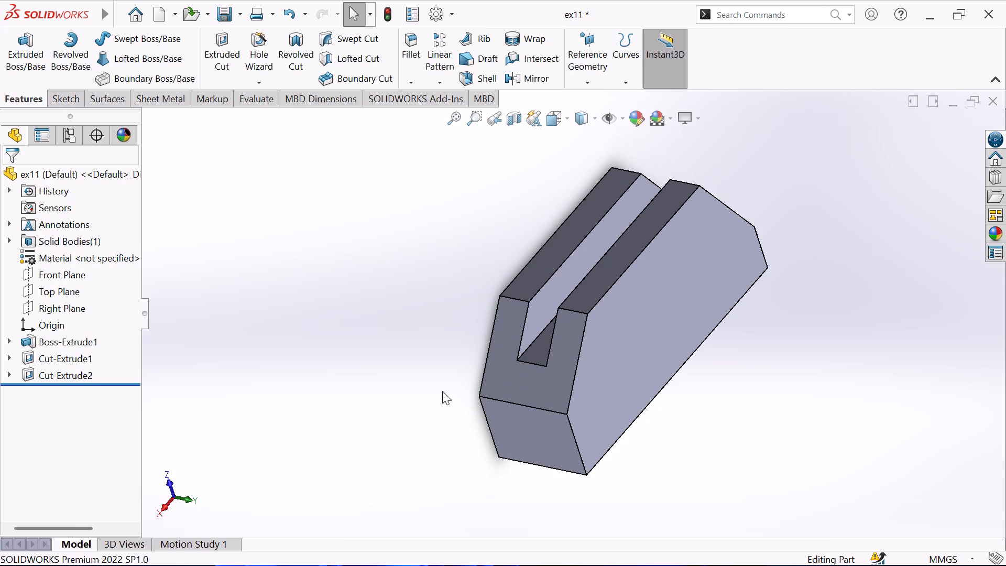
middle_click_drag(436, 382, 514, 483)
scroll(531, 554, "down", 1)
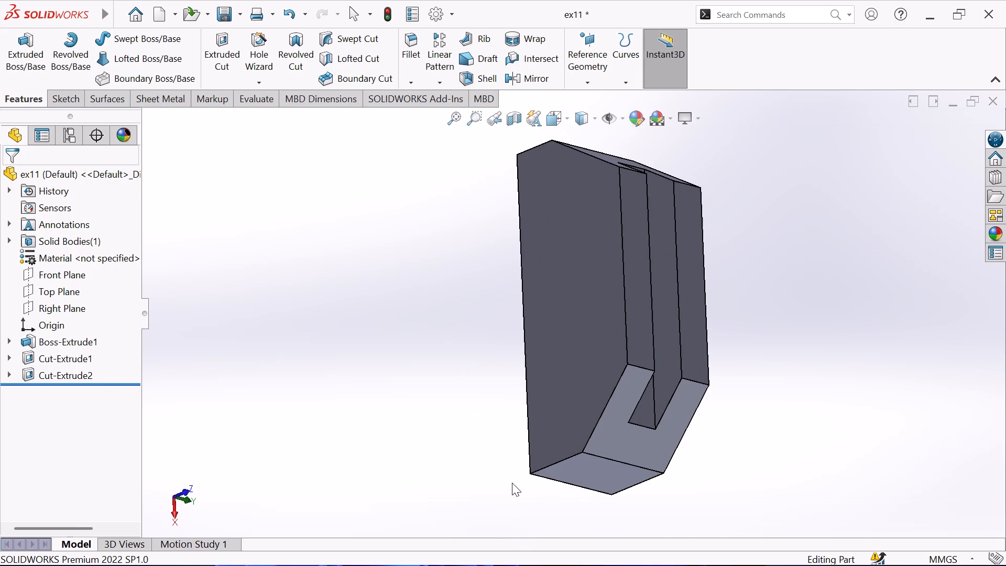
key("ctrl+7")
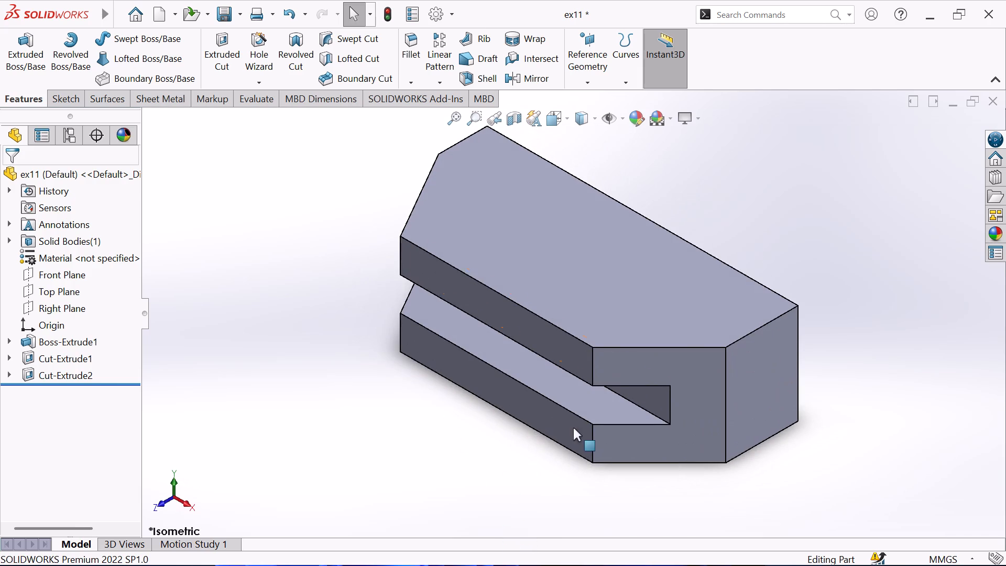
middle_click_drag(731, 258, 784, 82)
middle_click_drag(200, 328, 193, 235)
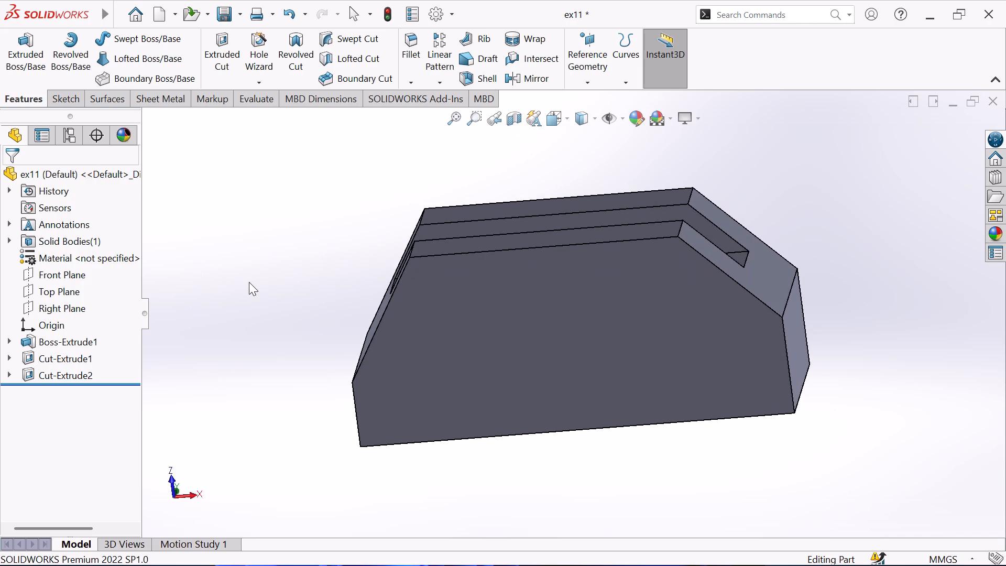
Save the part ex11.
key("ctrl+s")
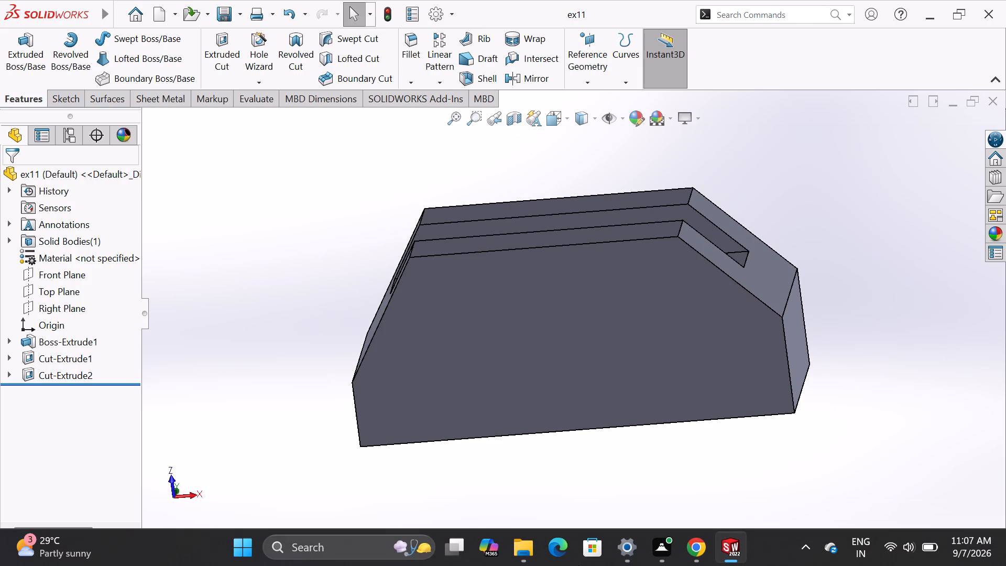
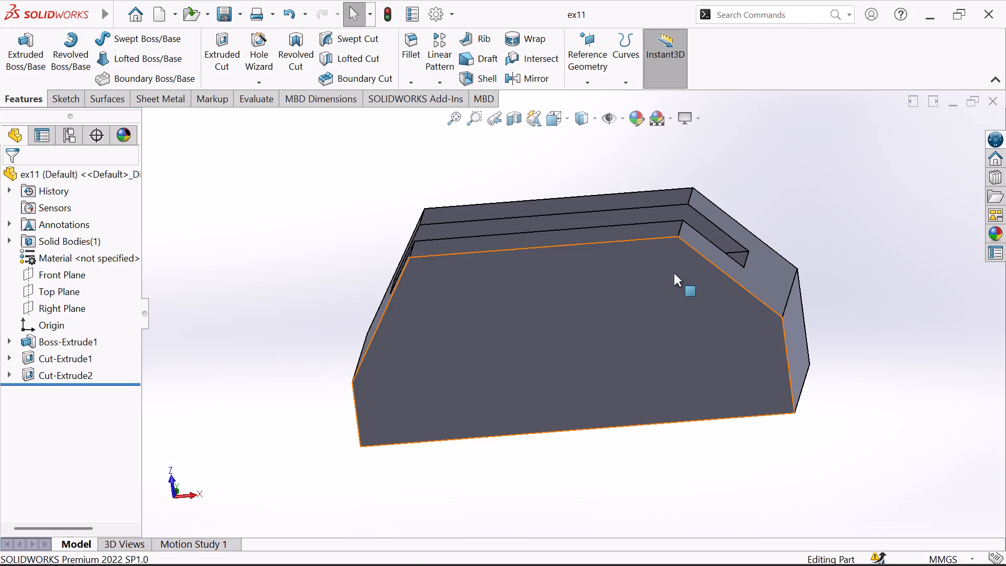
Examine the finished block from all sides, including the isometric view, checking the slot, the angled corners and the side faces.
scroll(604, 324, "up", 2)
middle_click_drag(586, 319, 513, 395)
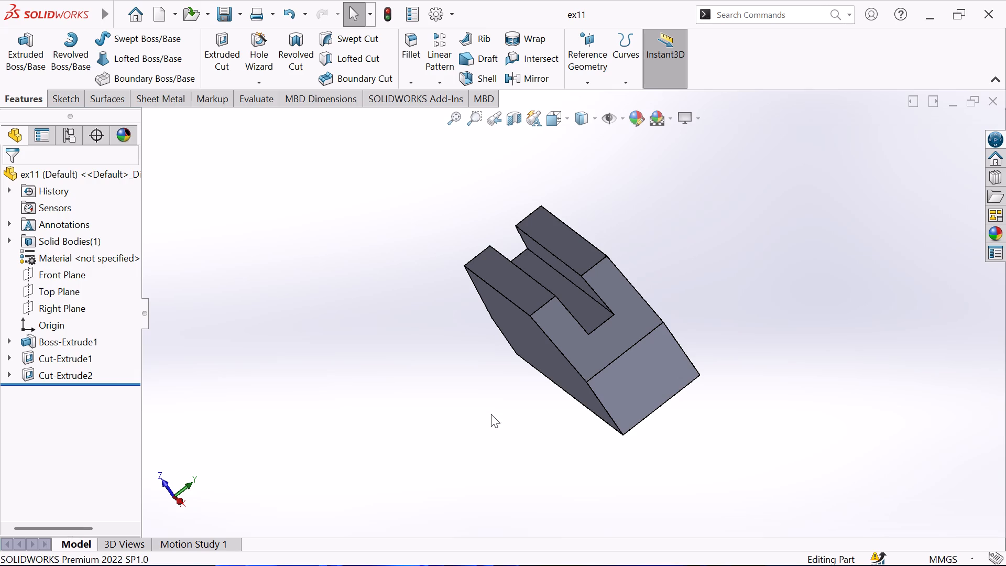
key("ctrl+7")
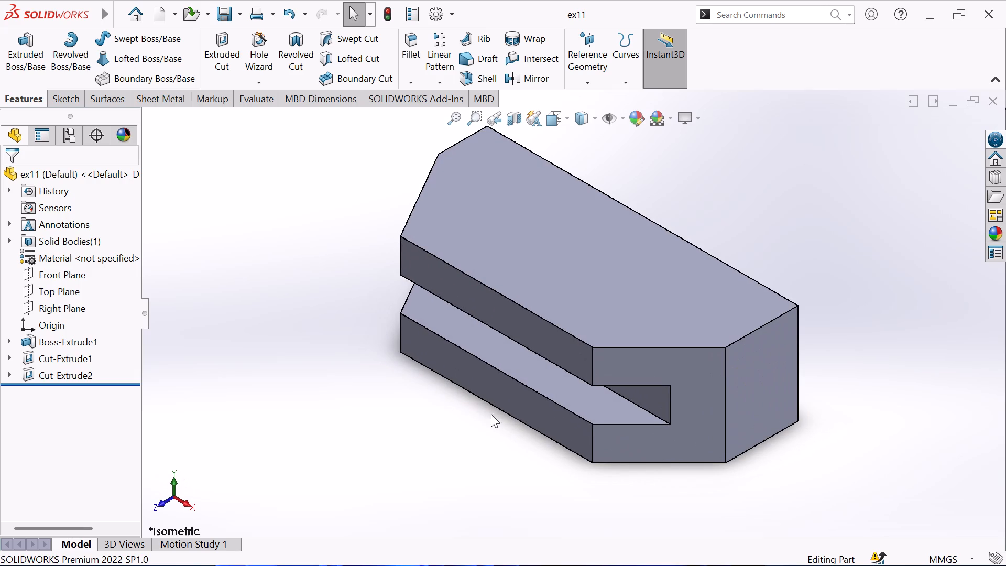
scroll(500, 410, "up", 1)
middle_click_drag(440, 424, 450, 209)
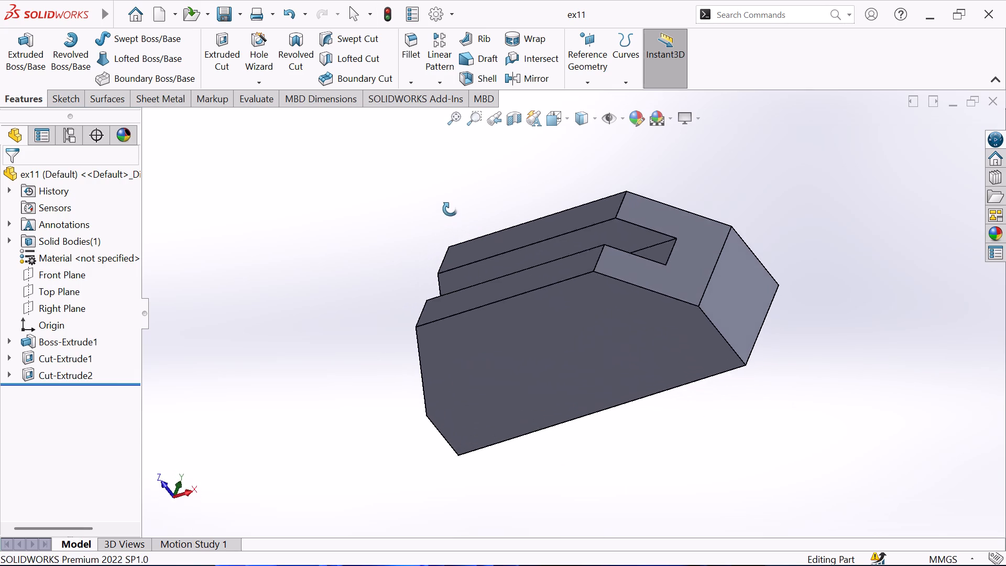
middle_click_drag(450, 209, 494, 163)
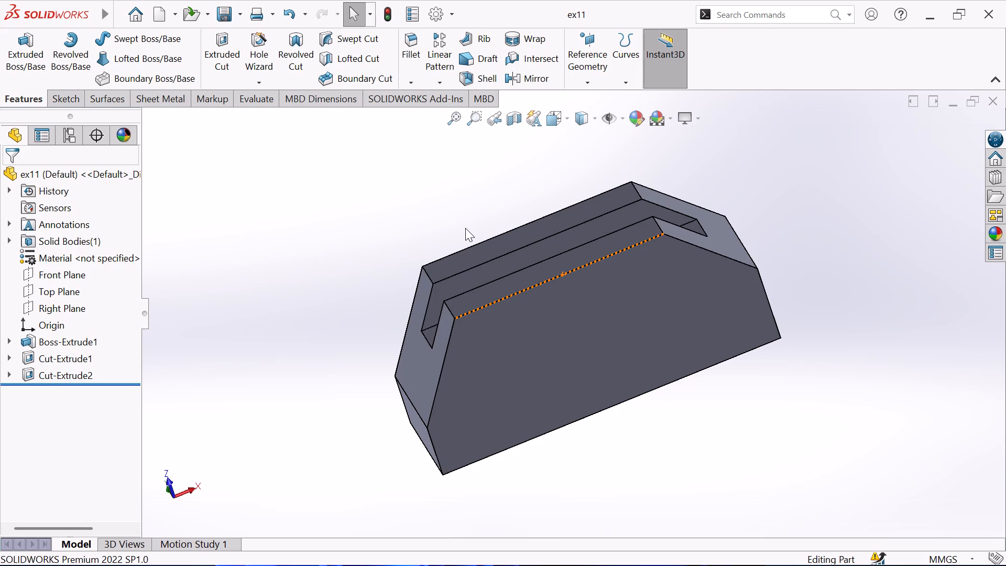
scroll(465, 228, "down", 1)
scroll(532, 291, "up", 3)
middle_click_drag(701, 265, 678, 255)
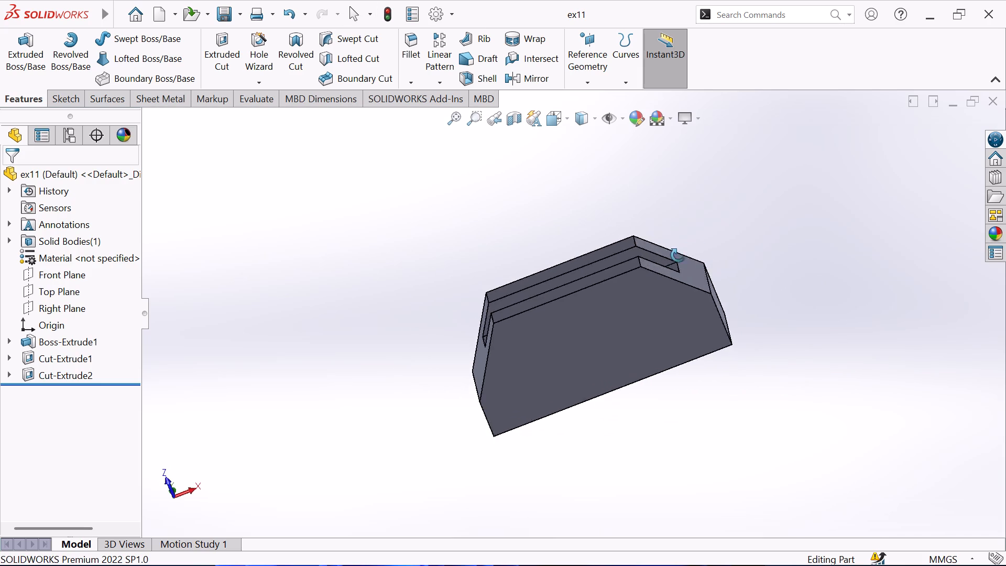
middle_click_drag(678, 255, 389, 534)
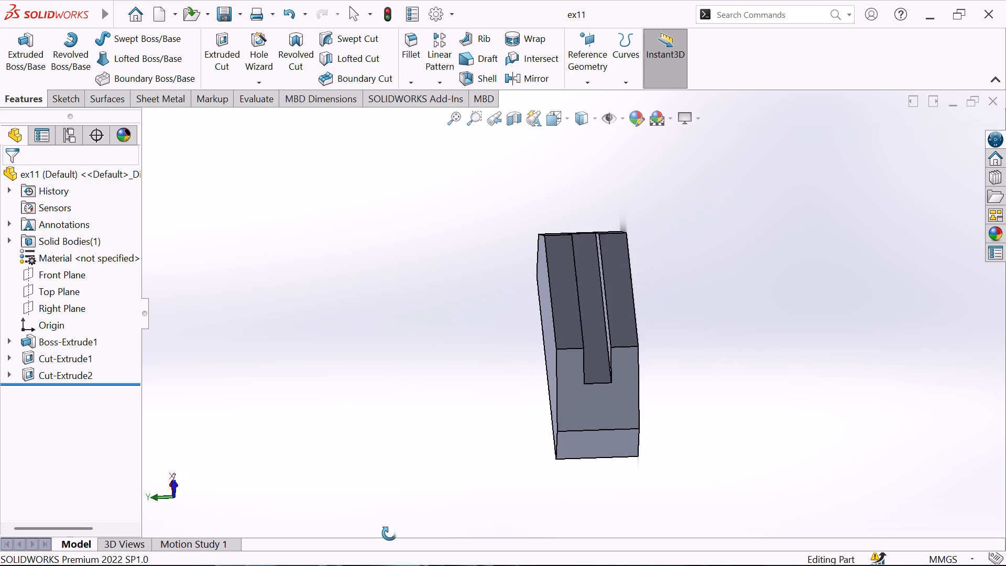
middle_click_drag(389, 534, 201, 402)
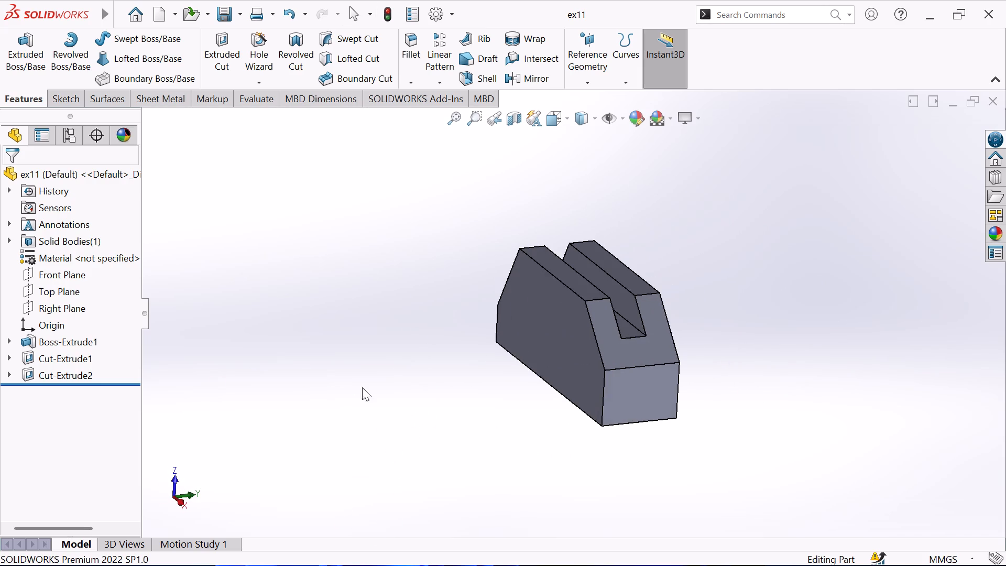
scroll(368, 385, "down", 1)
scroll(771, 350, "down", 2)
middle_click_drag(746, 357, 702, 353)
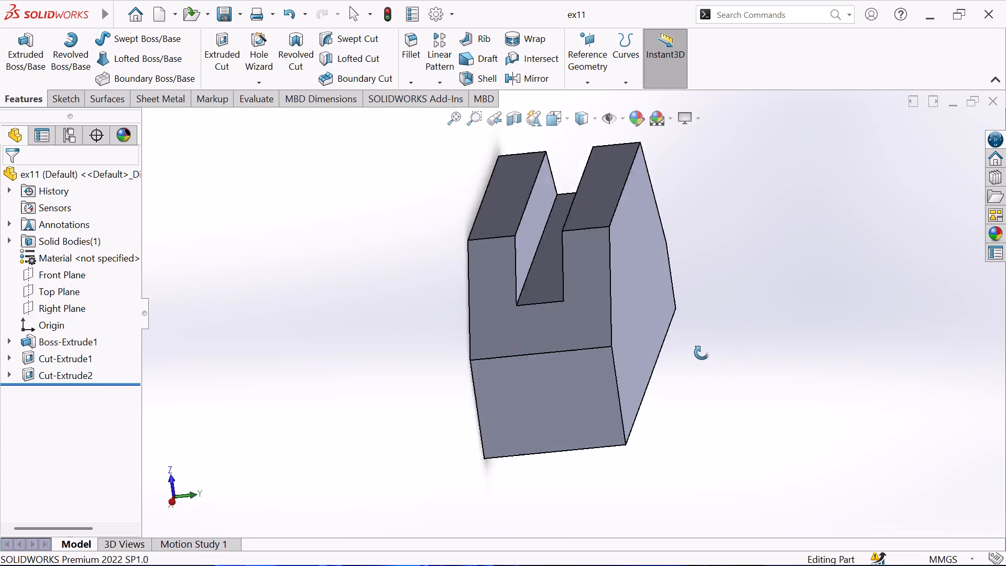
middle_click_drag(702, 353, 371, 513)
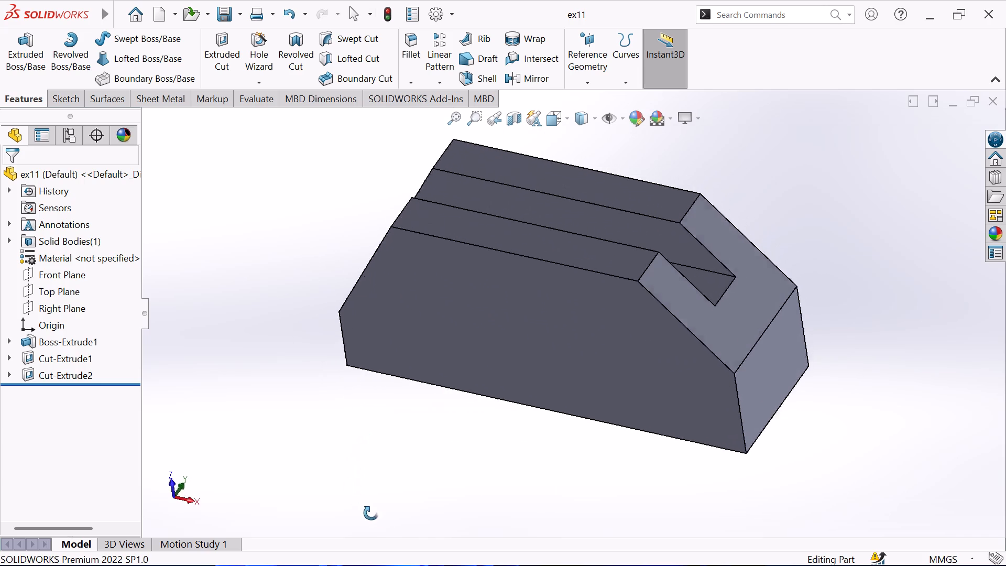
middle_click_drag(371, 513, 430, 546)
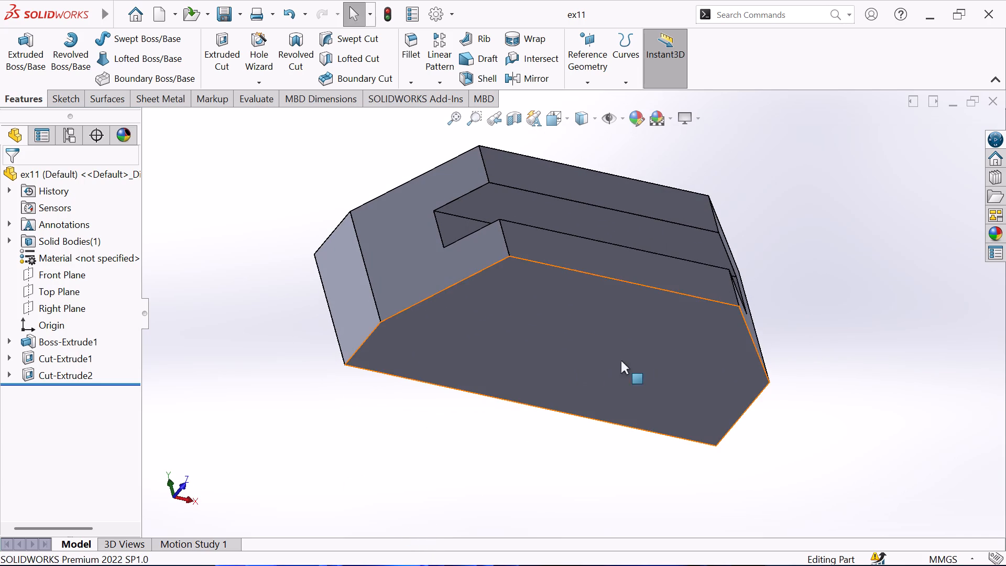
middle_click_drag(783, 277, 608, 338)
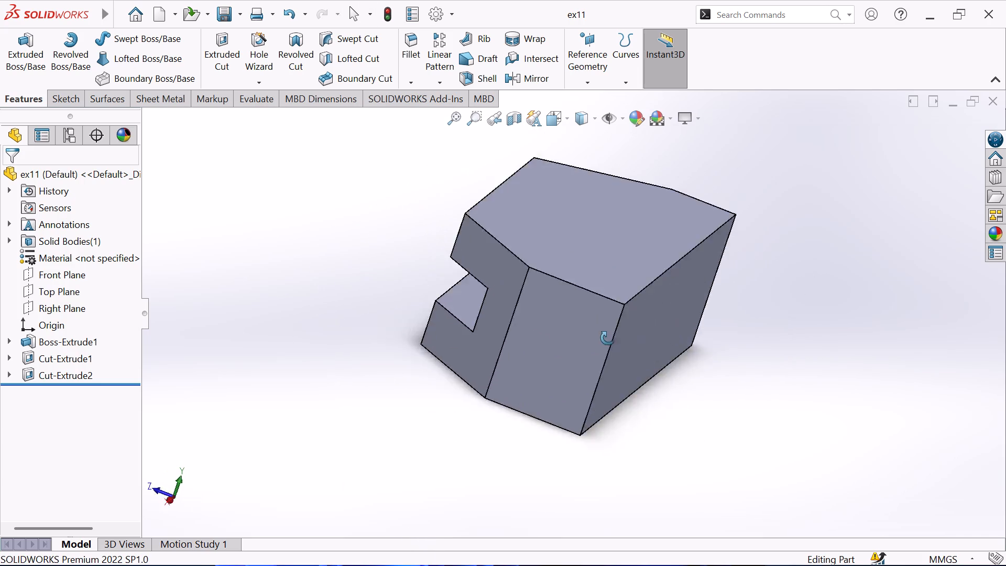
middle_click_drag(608, 338, 488, 507)
middle_click_drag(565, 319, 548, 341)
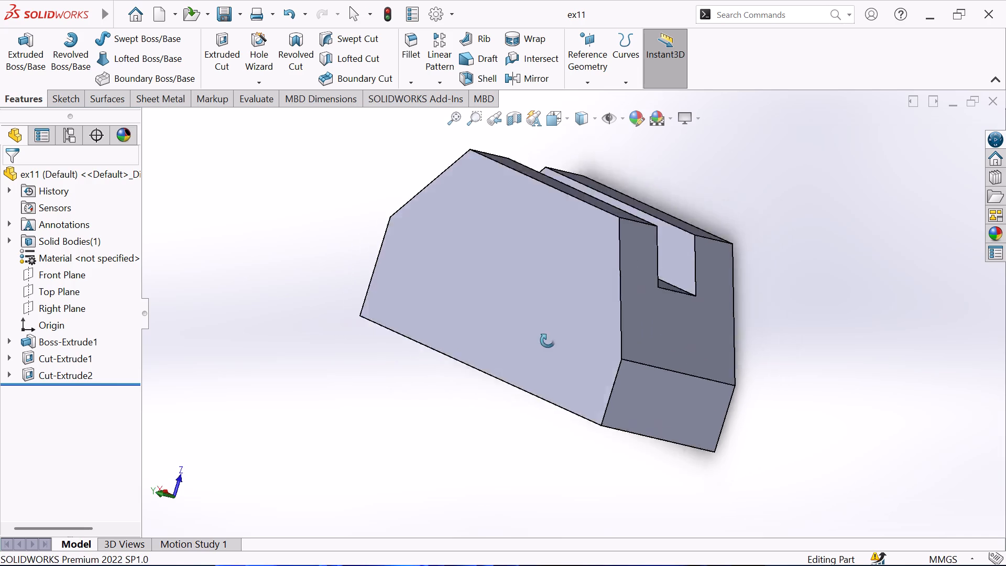
middle_click_drag(548, 341, 396, 360)
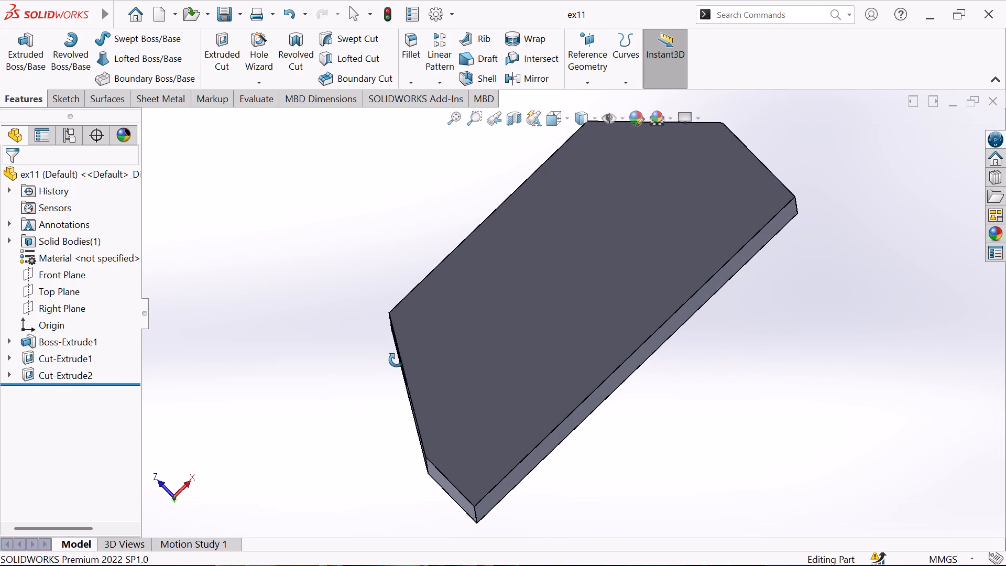
middle_click_drag(396, 360, 539, 351)
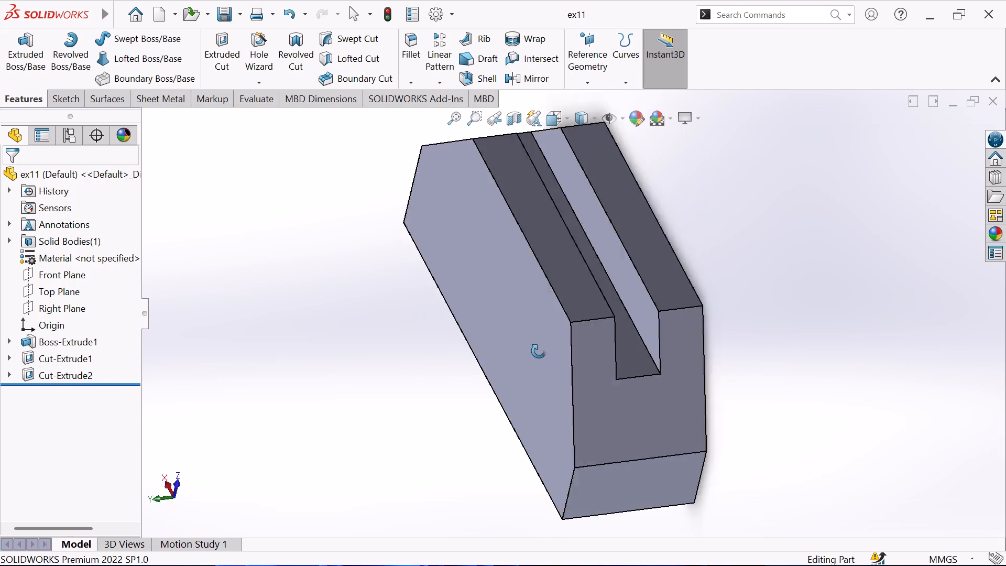
middle_click_drag(539, 351, 601, 398)
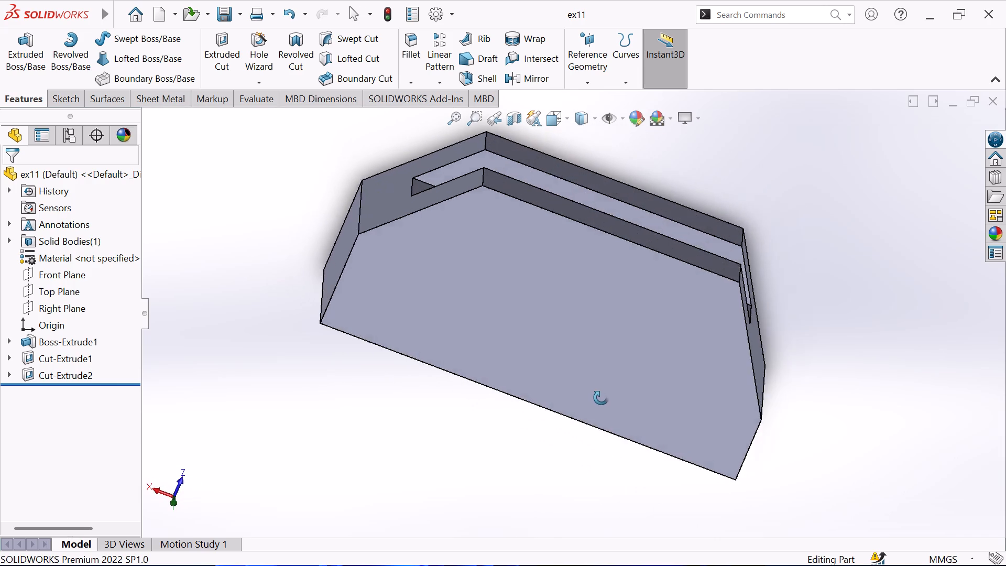
middle_click_drag(601, 398, 584, 422)
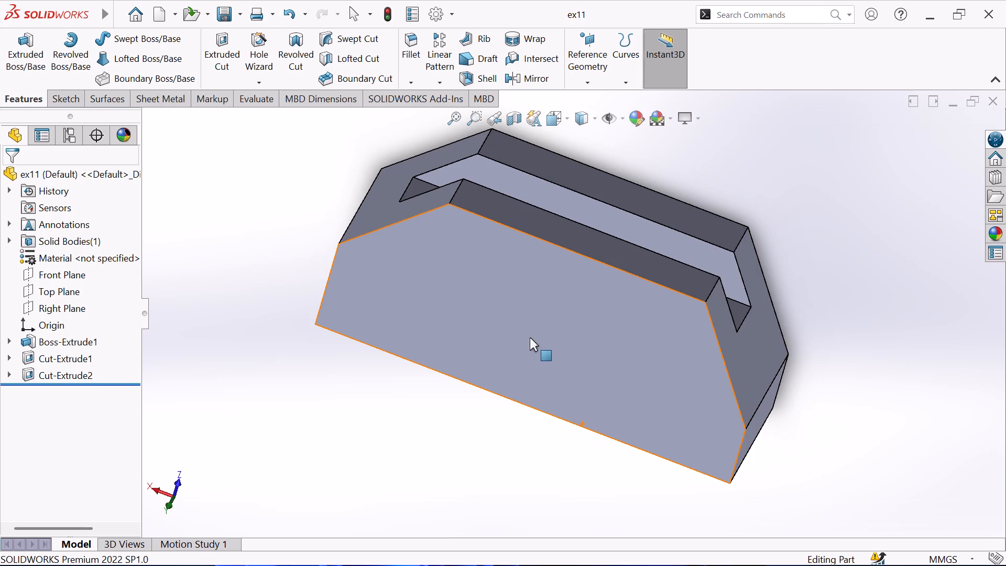
middle_click_drag(429, 273, 392, 382)
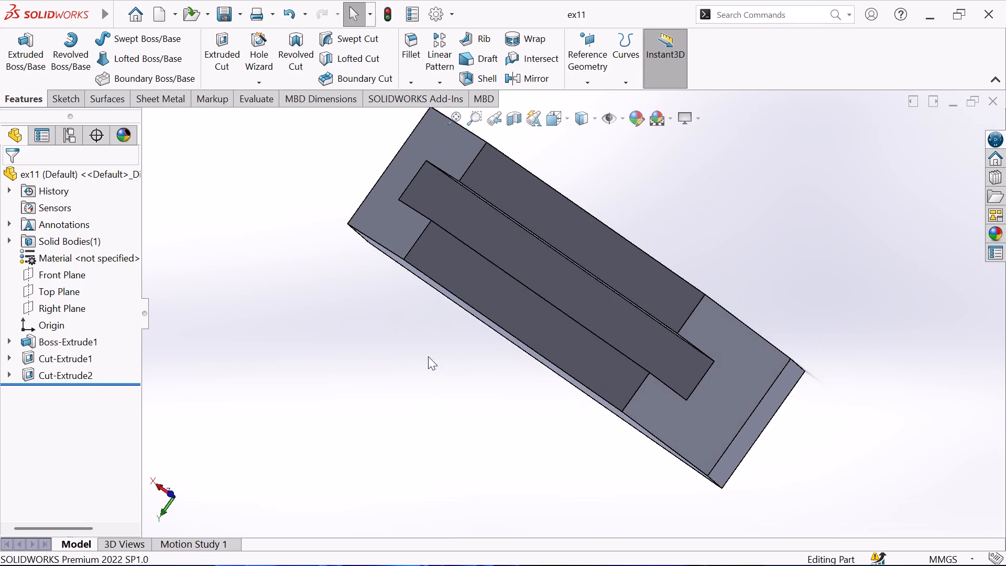
scroll(536, 299, "down", 1)
middle_click_drag(566, 265, 594, 240)
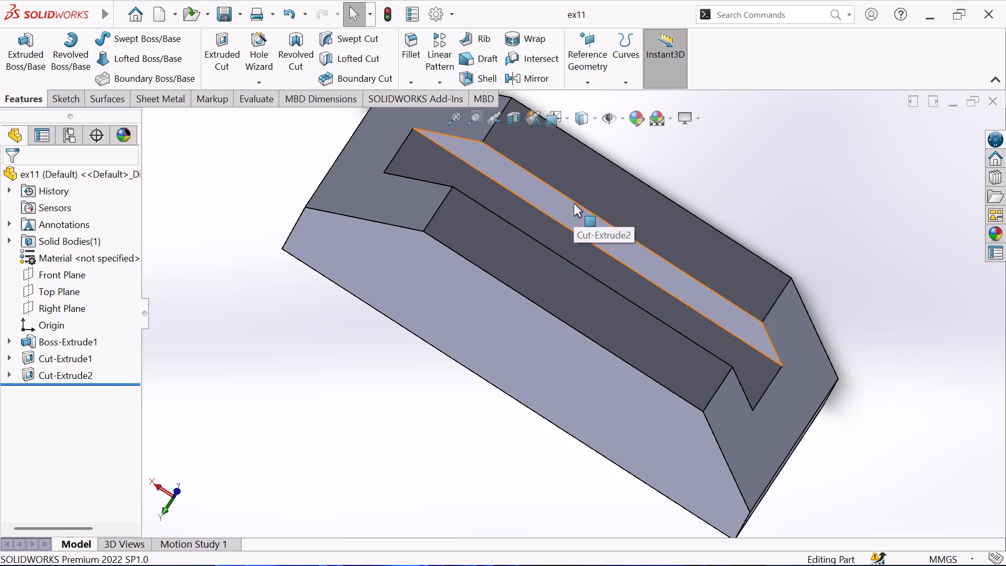
scroll(572, 216, "down", 1)
scroll(572, 216, "up", 3)
middle_click_drag(623, 180, 697, 147)
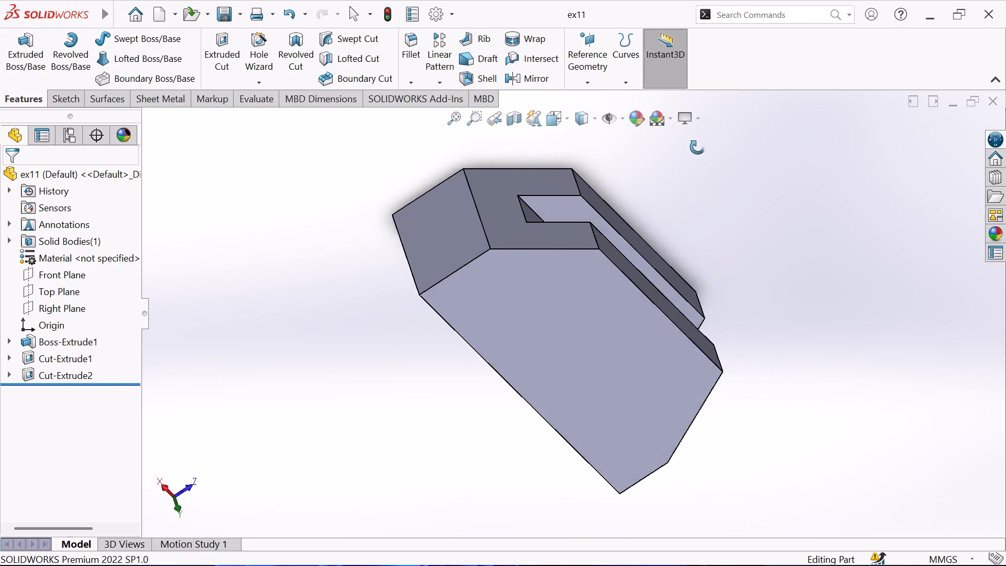
middle_click_drag(697, 147, 567, 150)
scroll(526, 260, "up", 1)
middle_click_drag(525, 258, 531, 208)
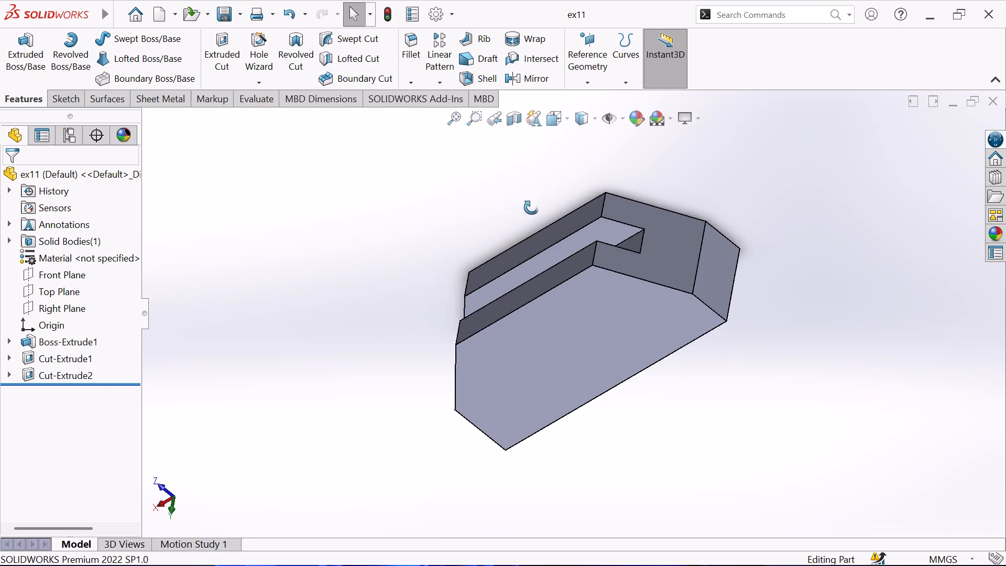
middle_click_drag(531, 208, 563, 160)
middle_click_drag(607, 257, 677, 175)
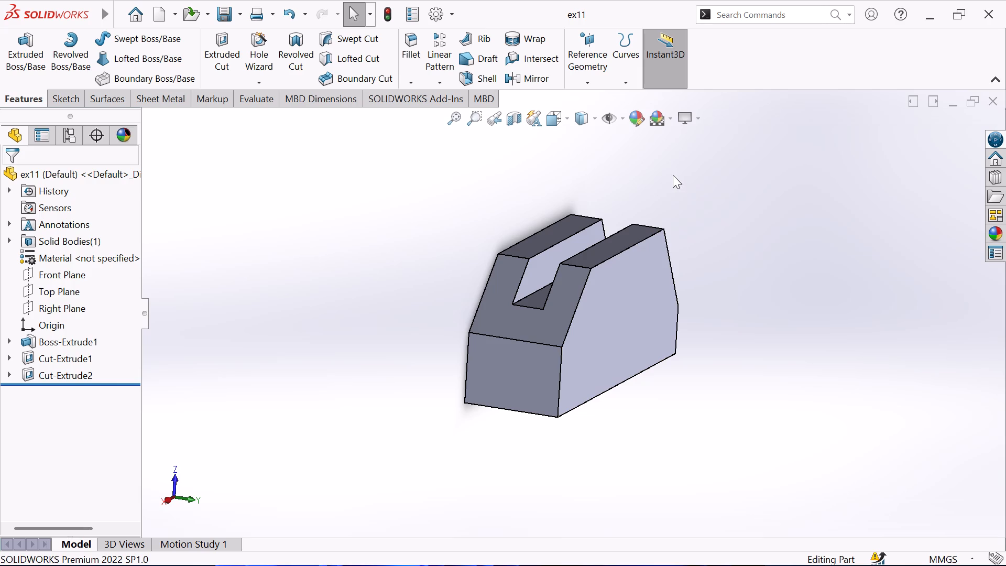
scroll(587, 316, "down", 1)
middle_click_drag(662, 306, 721, 305)
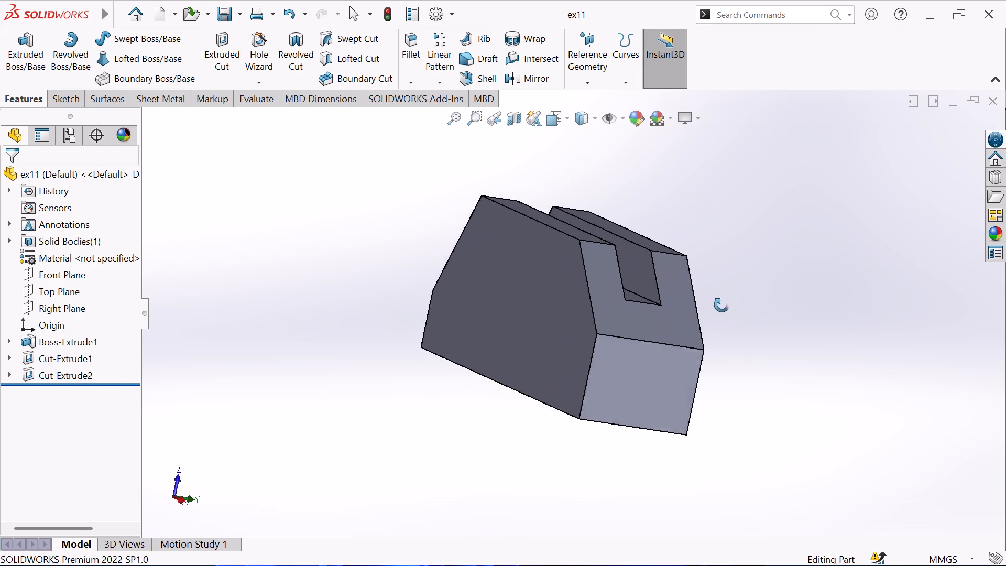
middle_click_drag(721, 305, 748, 371)
scroll(771, 311, "down", 1)
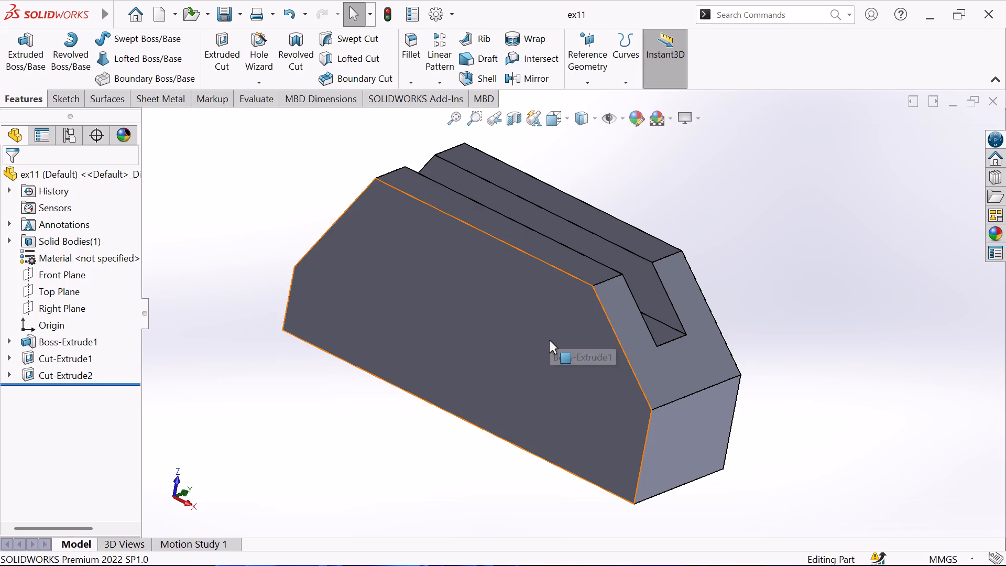
Save the part ex11.
key("ctrl+s")
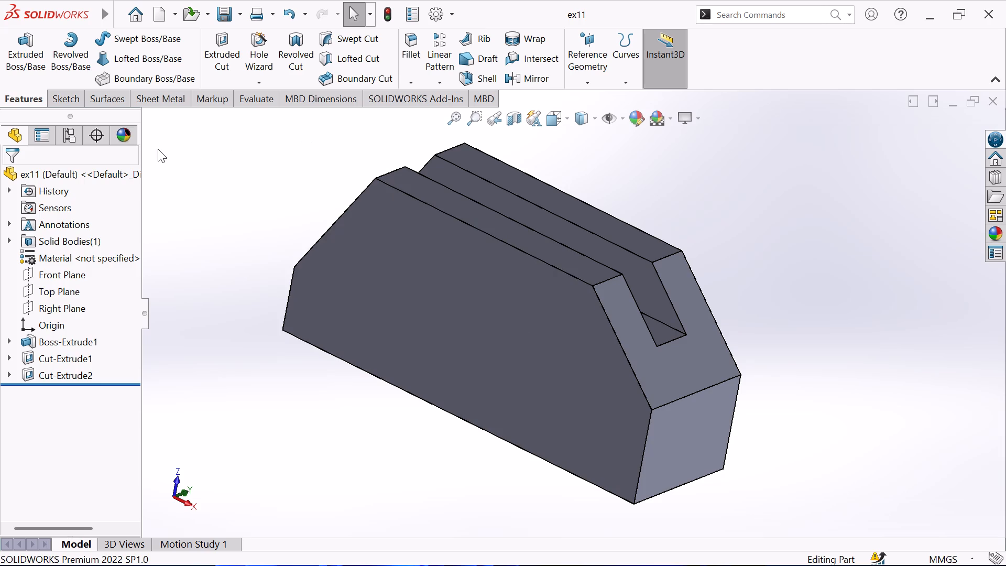
key("ctrl+s")
key("ctrl+s")
left_click(71, 95)
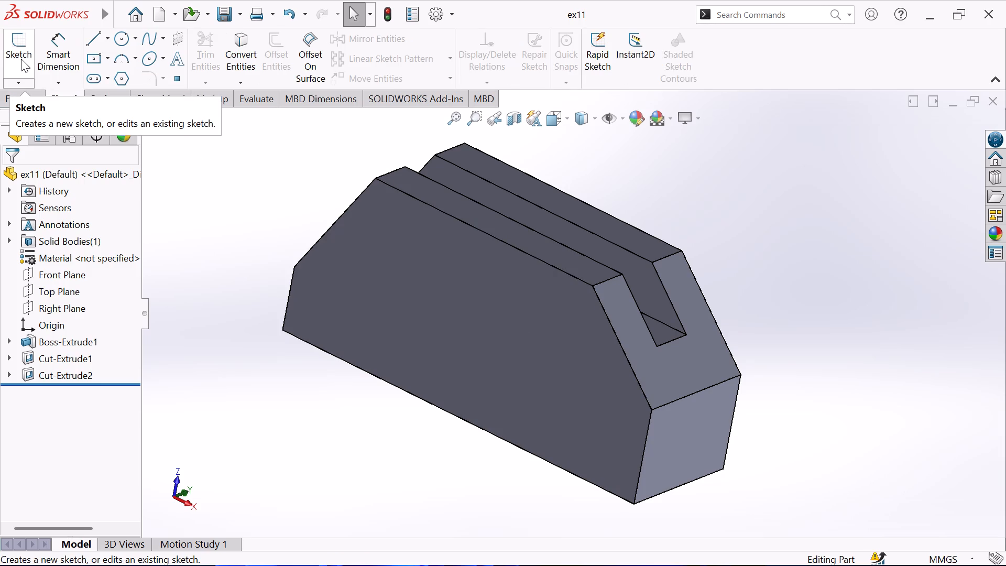
key("ctrl+s")
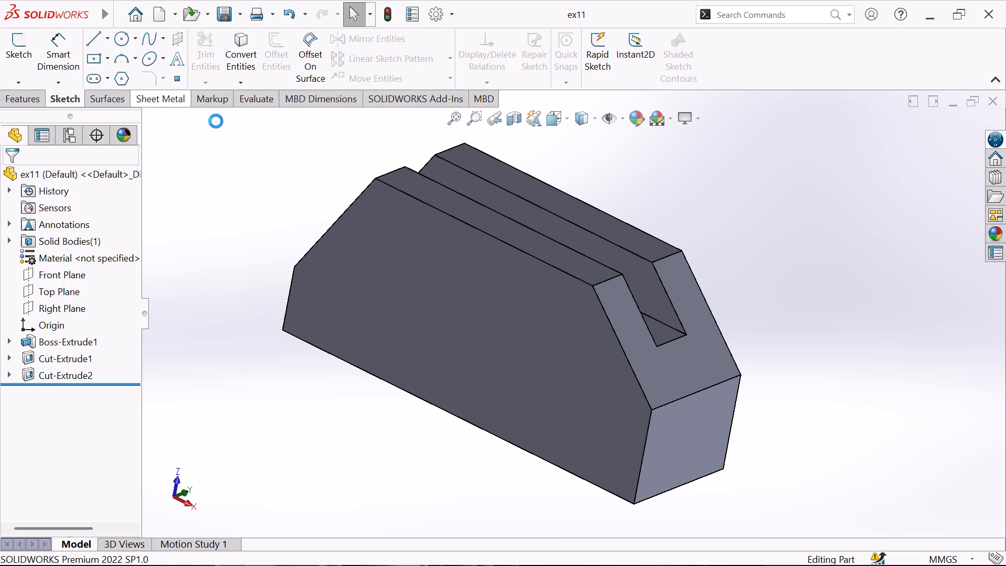
key("ctrl+s")
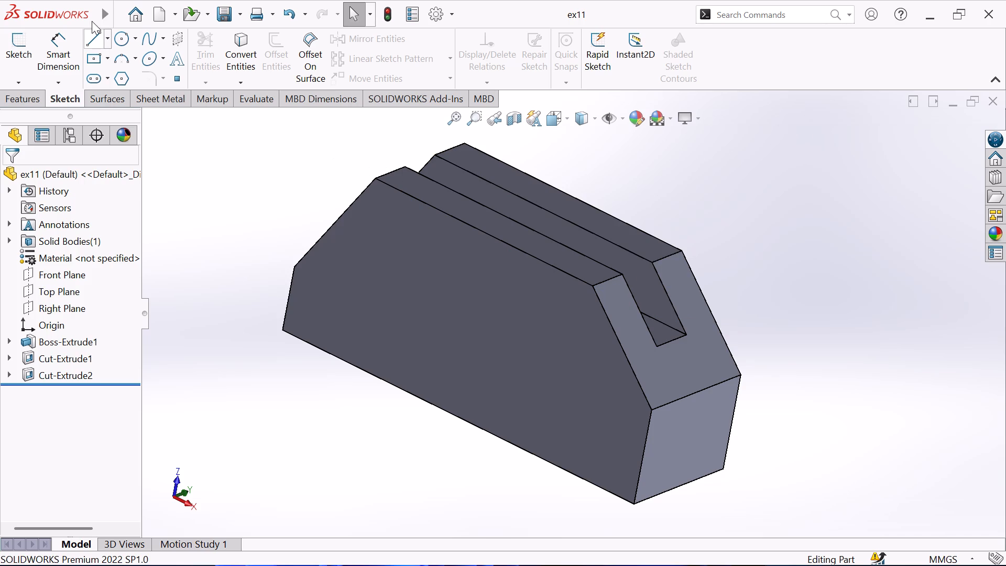
Make a drawing from the ex11 part on a standard A3 (ISO) sheet with the sheet format displayed.
left_click(103, 9)
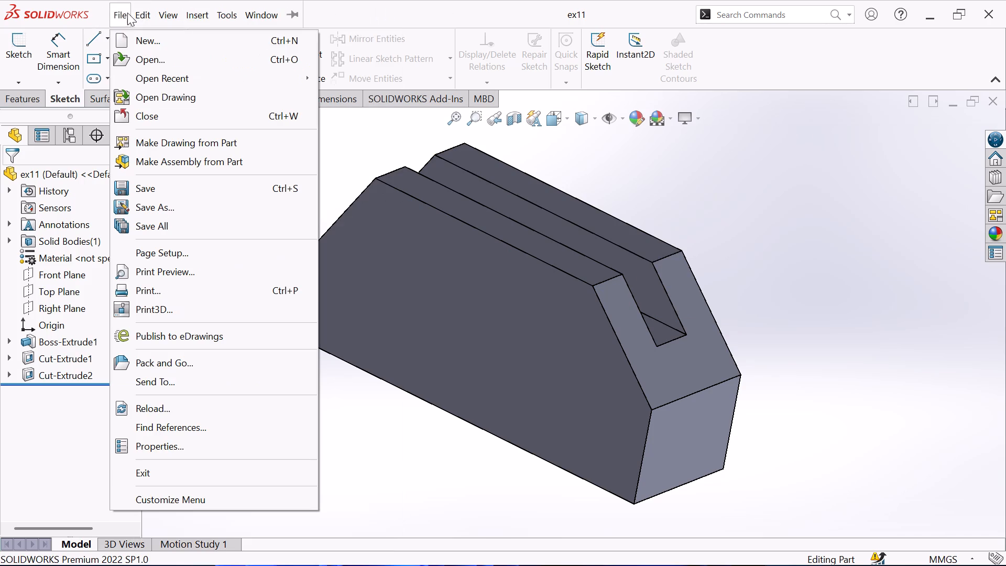
left_click(123, 14)
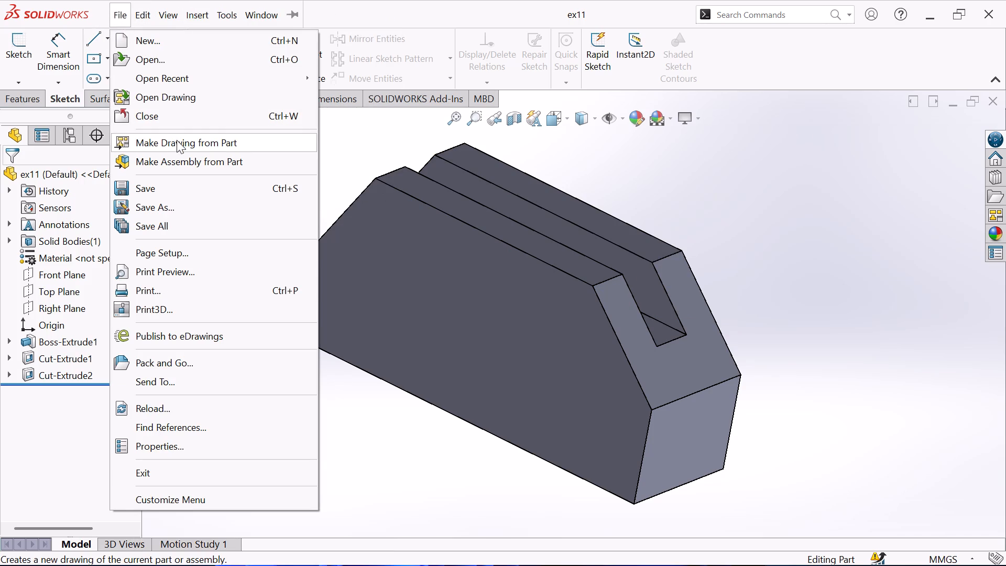
left_click(177, 140)
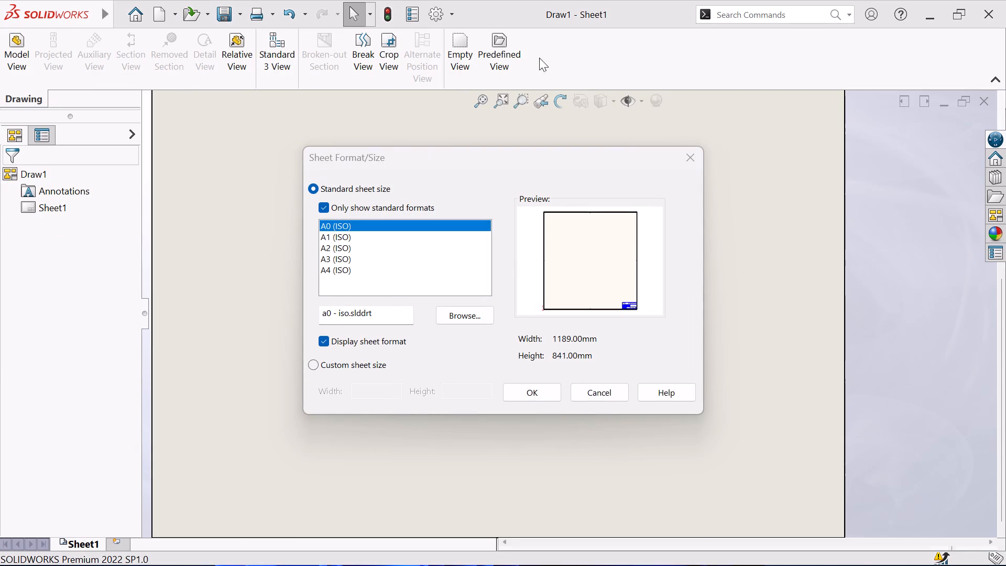
left_click(330, 257)
left_click(529, 396)
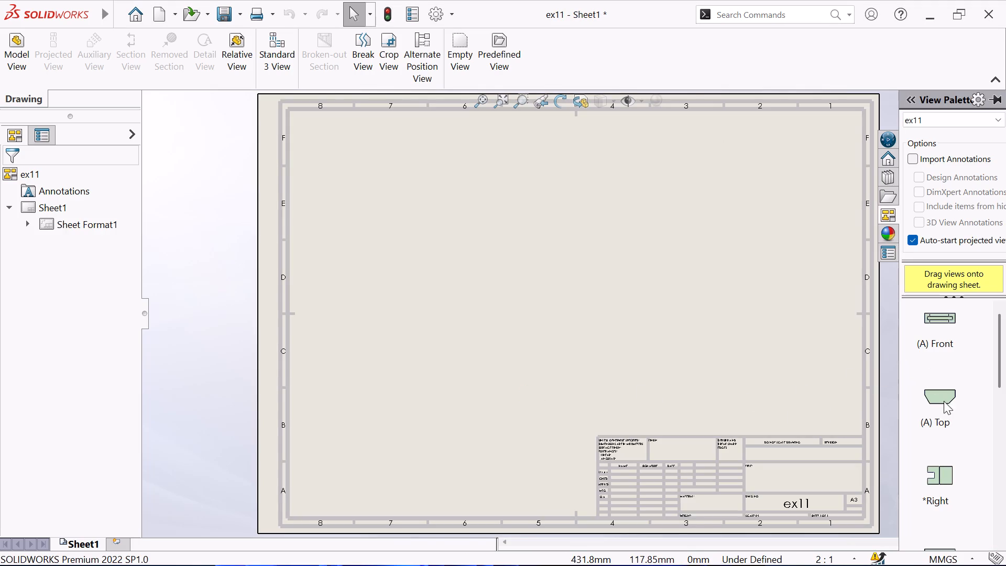
Place the Dimetric view of ex11 near the middle of the drawing sheet.
scroll(972, 408, "up", 2)
scroll(940, 395, "down", 3)
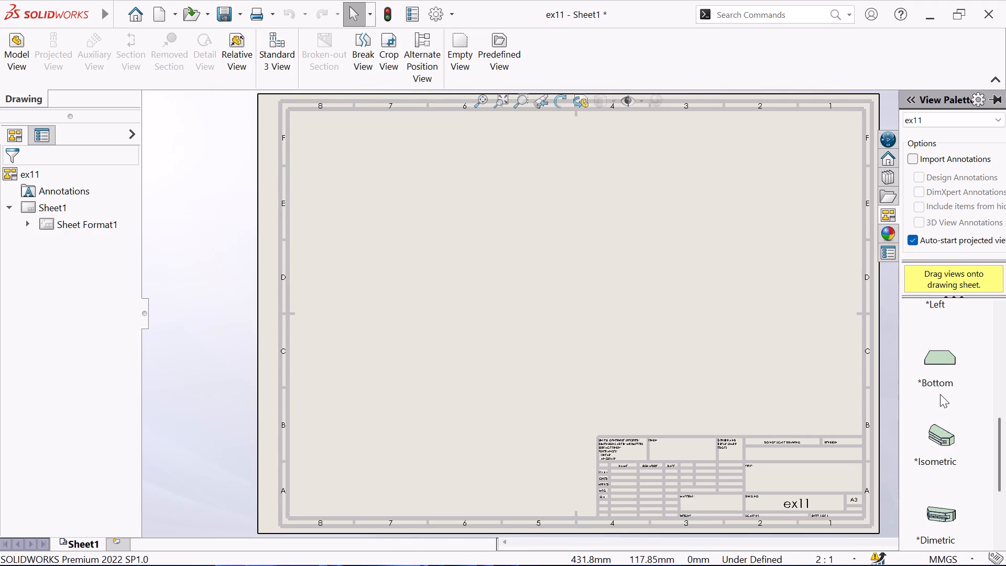
scroll(943, 392, "down", 5)
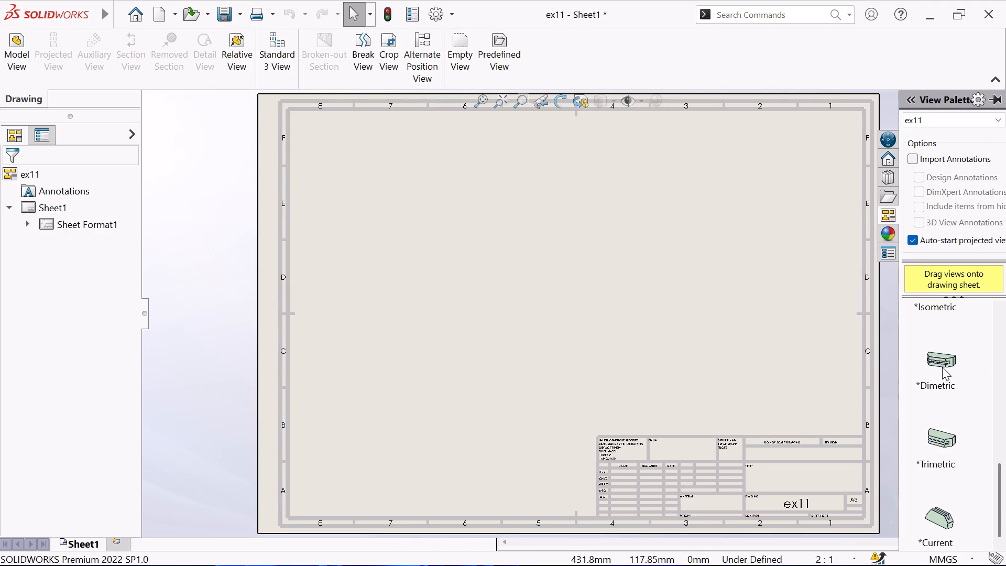
left_click_drag(942, 366, 560, 277)
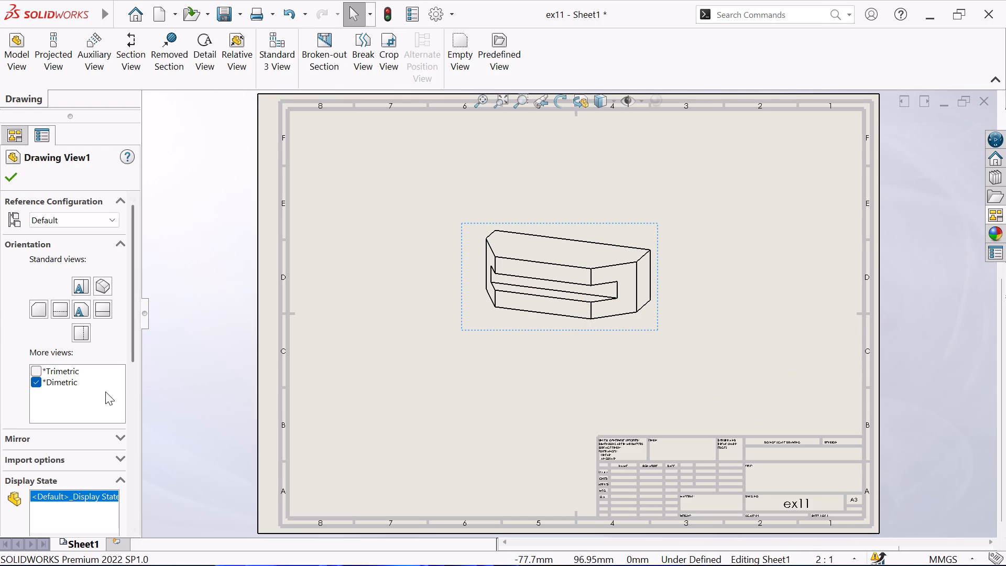
Change the placed ex11 view to the Trimetric orientation and display it as Shaded With Edges.
scroll(105, 391, "down", 1)
left_click(36, 371)
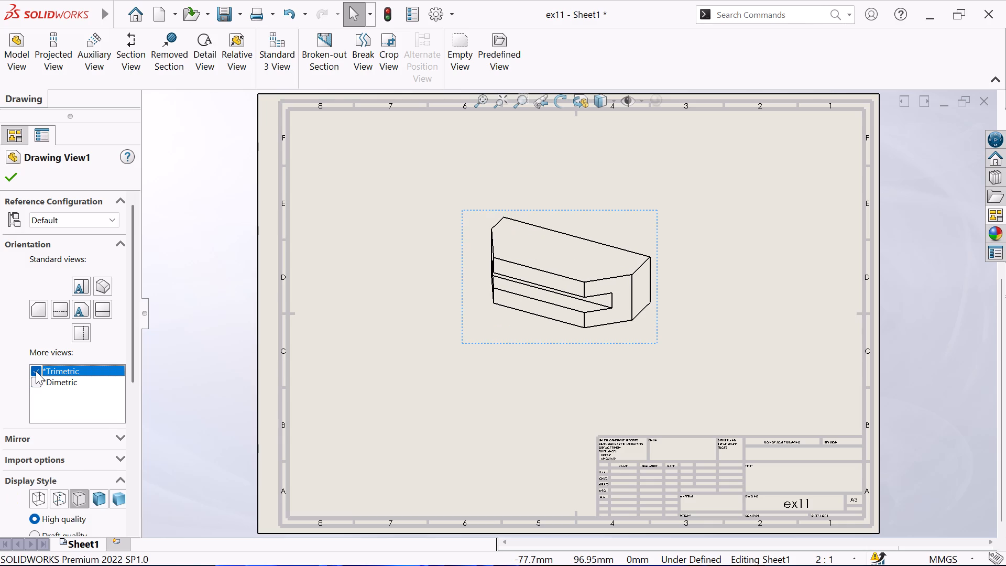
scroll(69, 351, "down", 2)
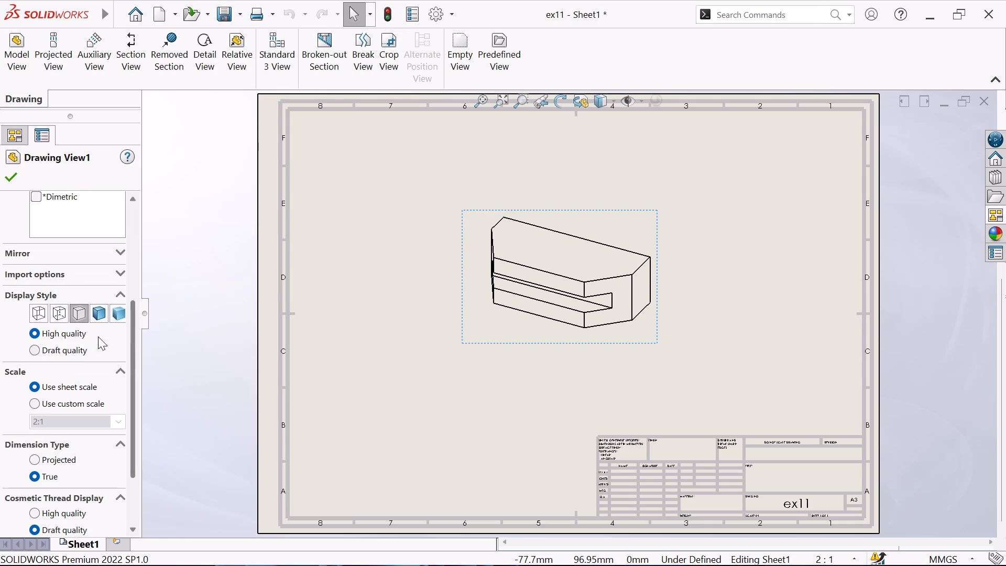
left_click(95, 315)
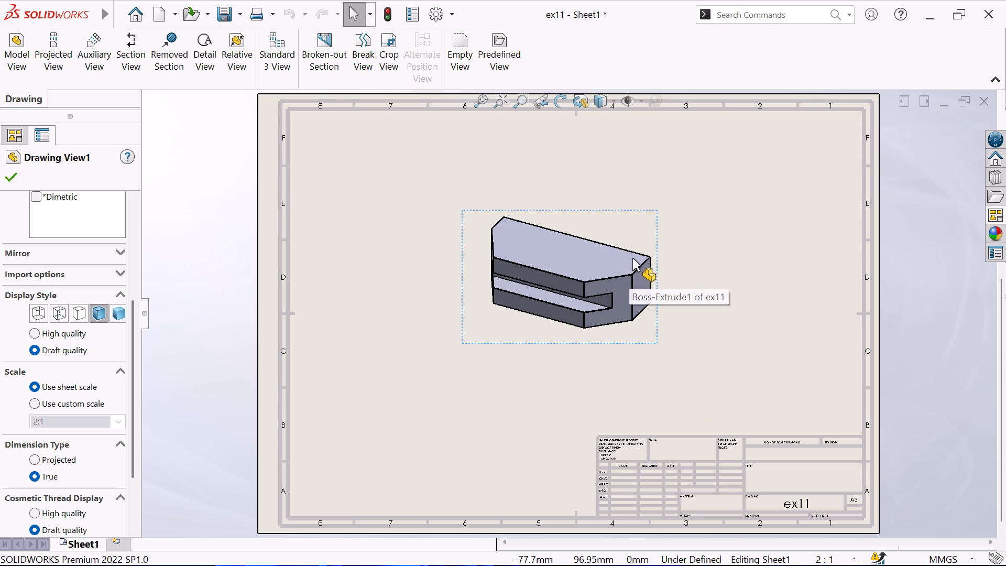
left_click_drag(641, 237, 764, 209)
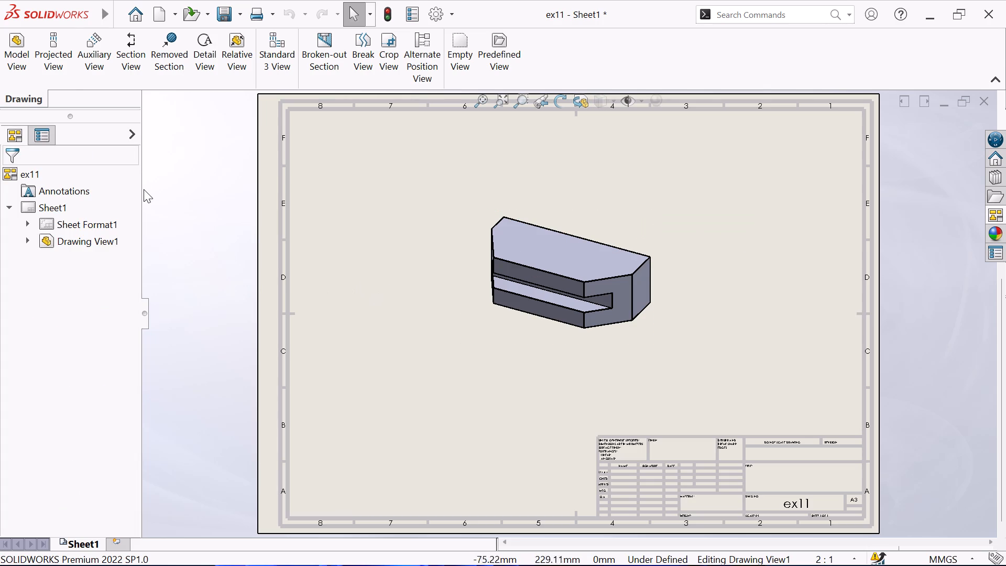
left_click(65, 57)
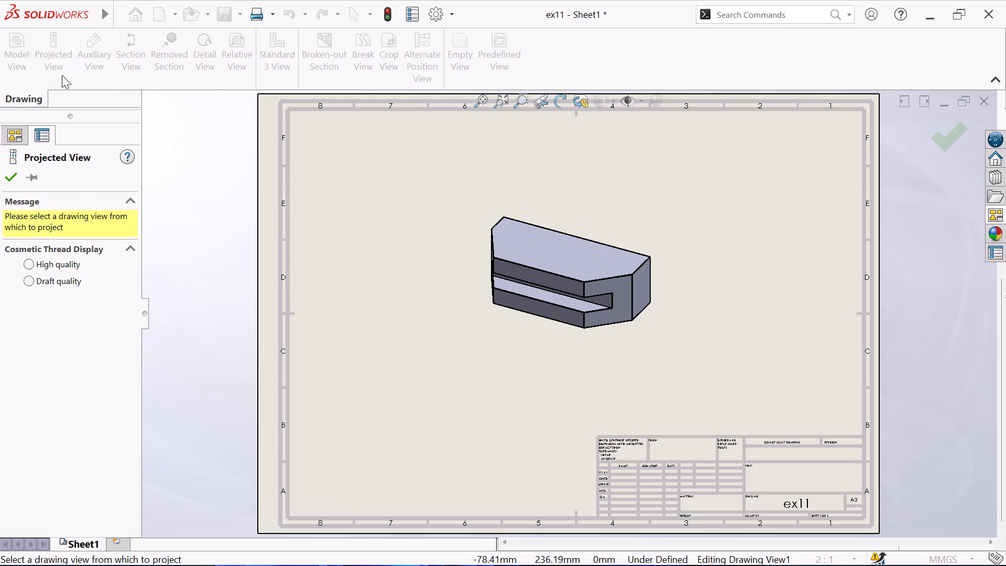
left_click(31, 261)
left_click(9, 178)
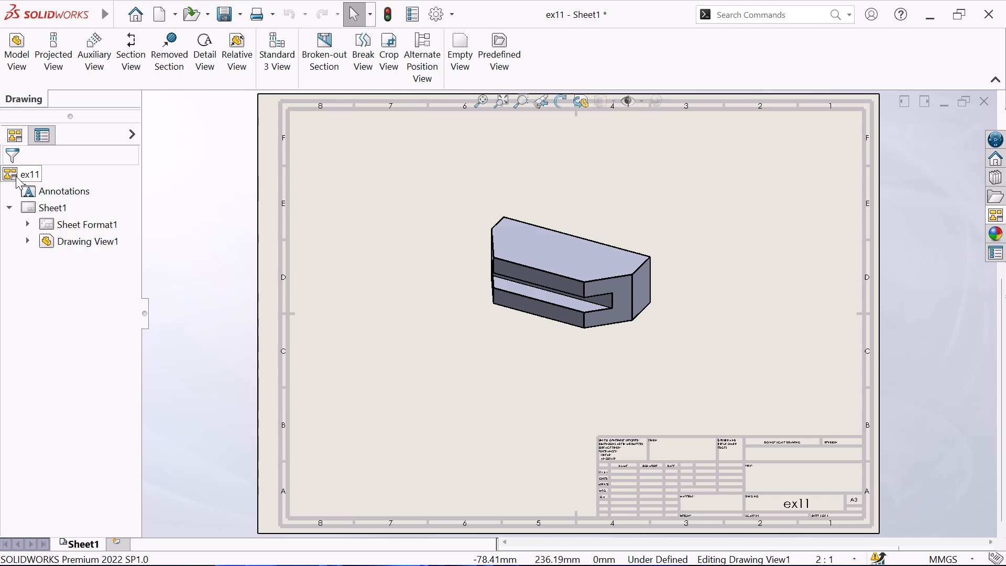
Insert a front model view of ex11 near the sheet's middle, with one projection directly below and a diagonal pictorial projection toward the sheet's lower-left corner.
left_click(21, 55)
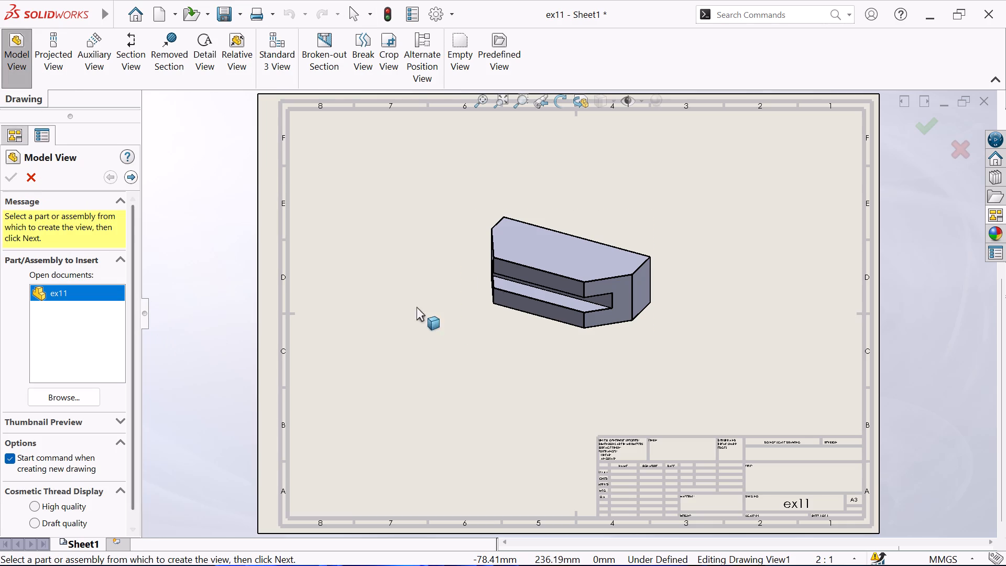
left_click(576, 271)
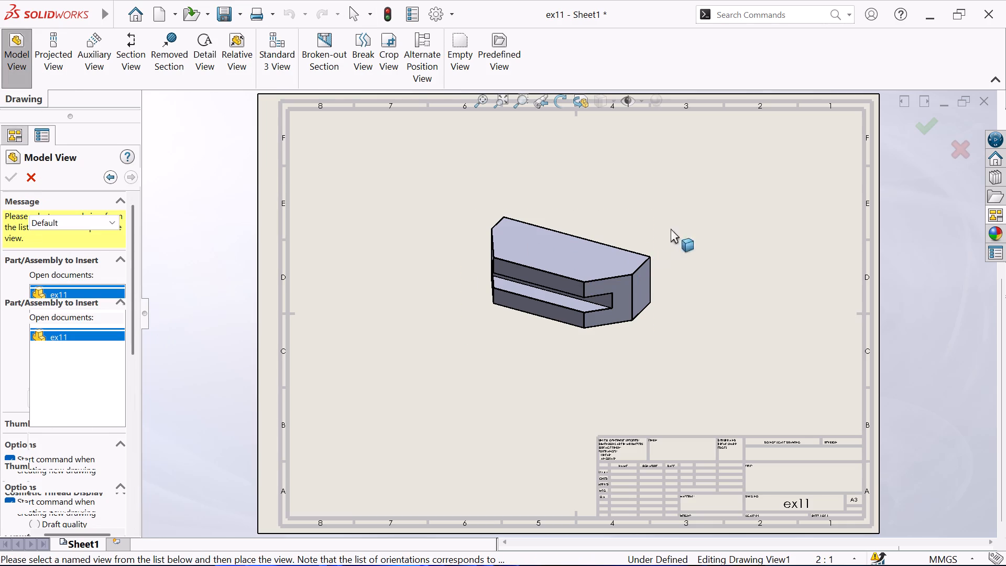
left_click_drag(604, 258, 751, 203)
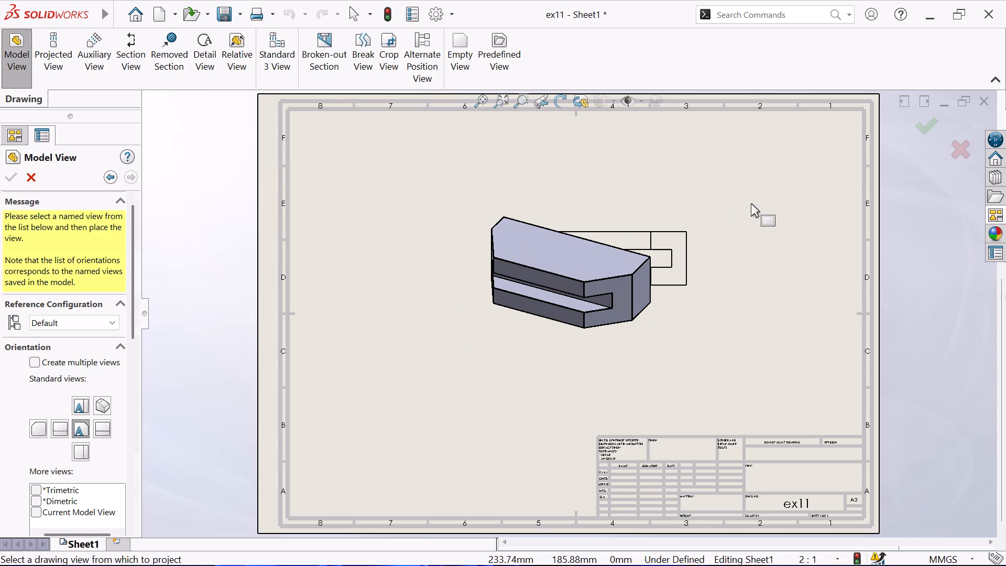
left_click_drag(622, 253, 745, 190)
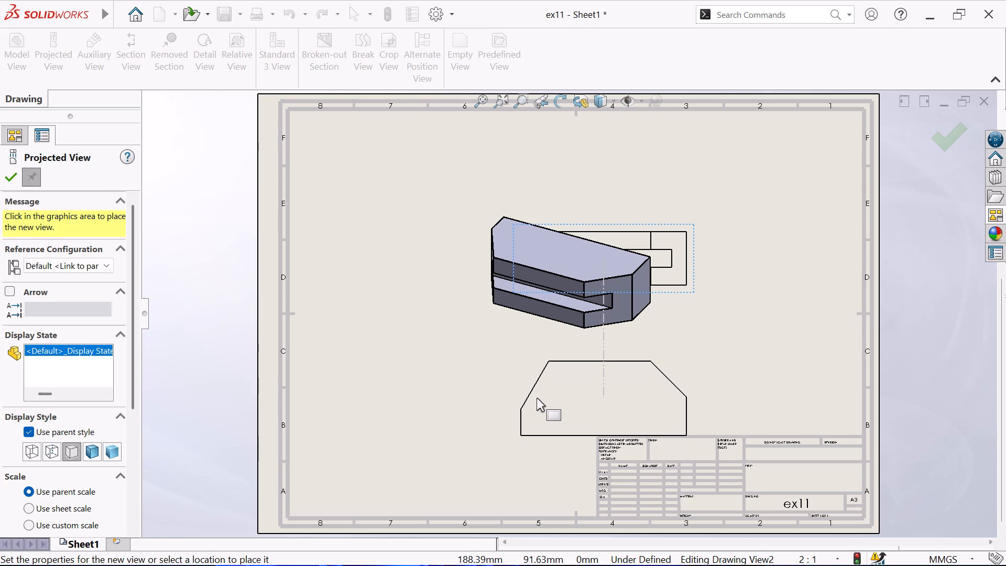
left_click(537, 392)
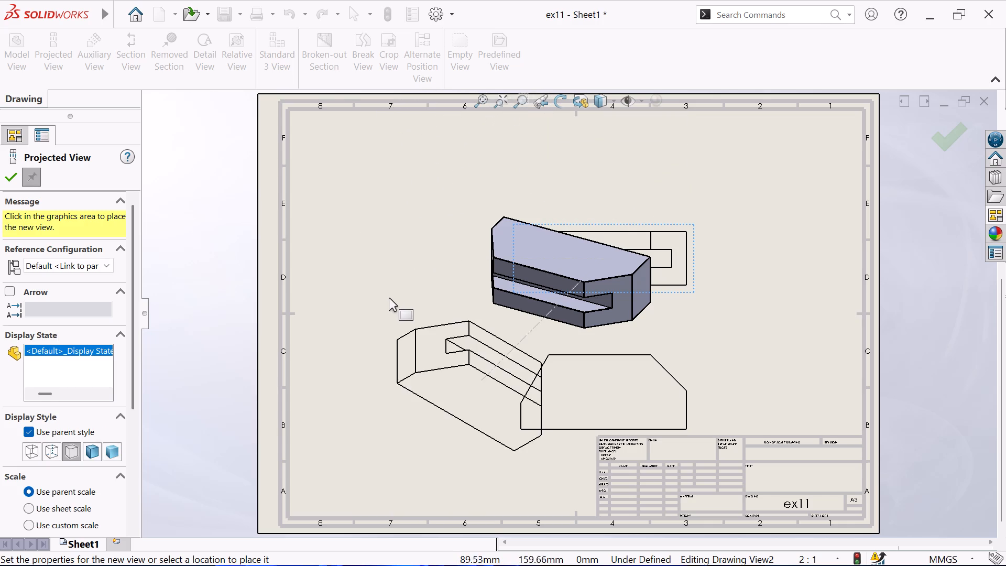
left_click(346, 340)
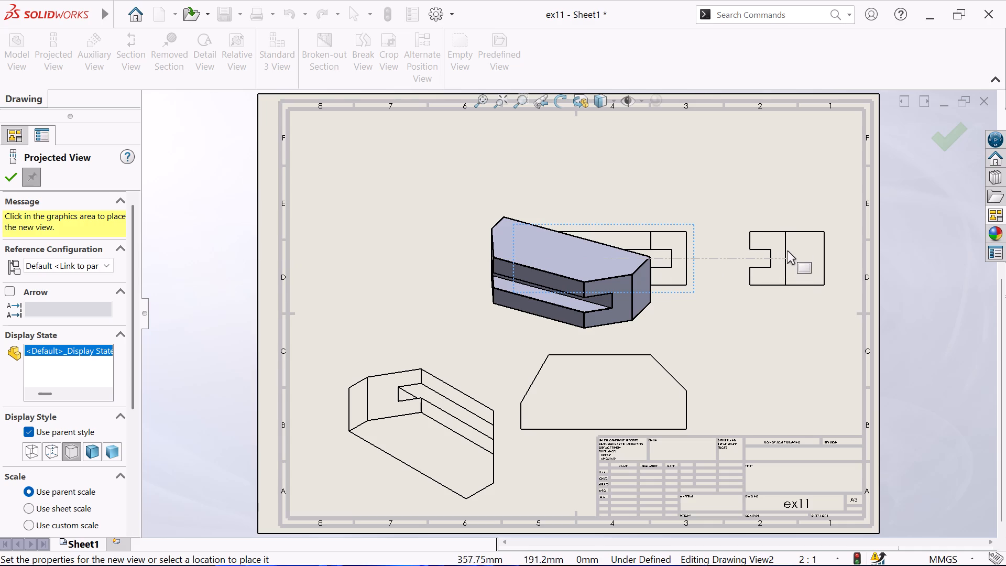
left_click(16, 177)
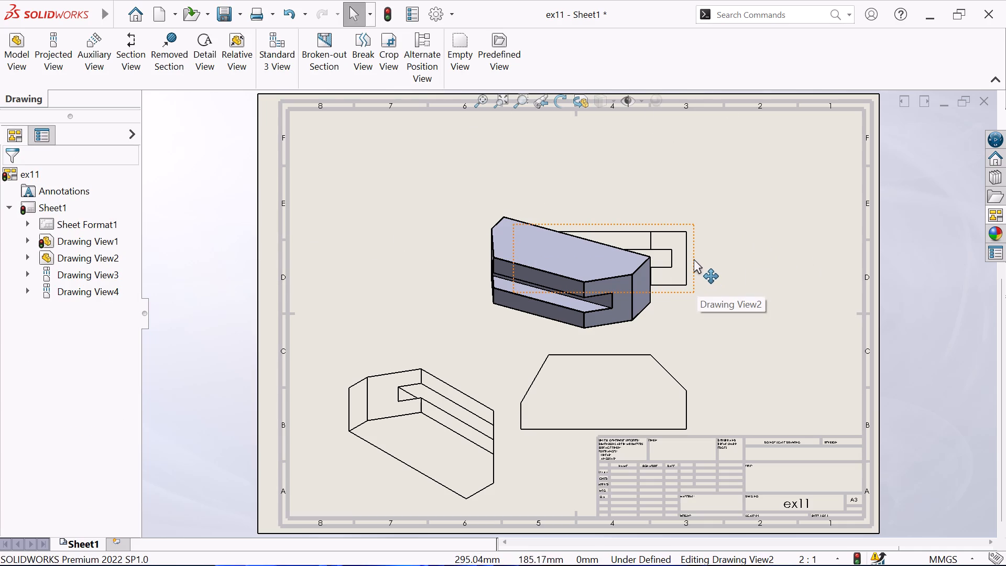
Move the front view of ex11 to the upper-right corner of the sheet, clear of the shaded view.
left_click_drag(693, 258, 816, 249)
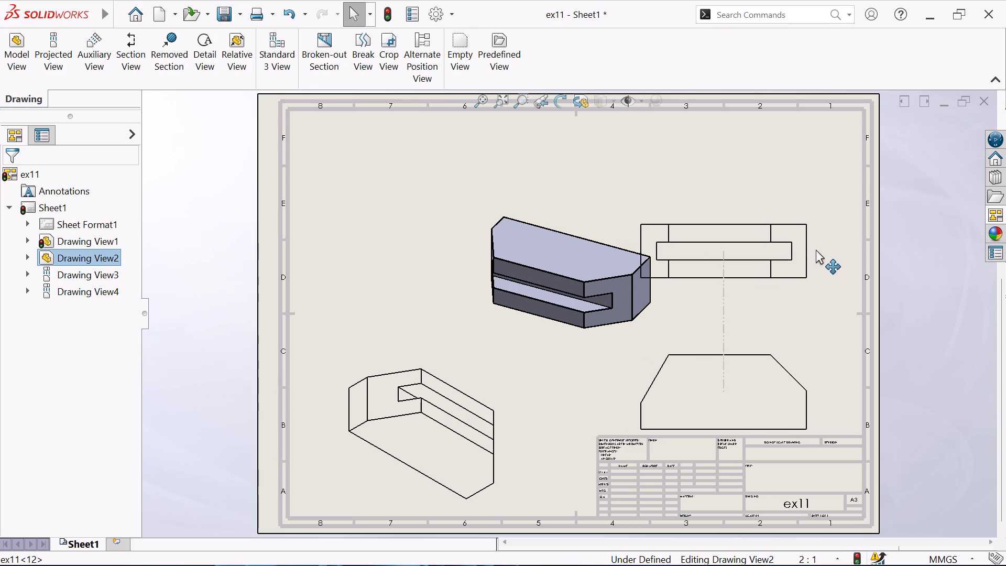
left_click_drag(816, 249, 826, 174)
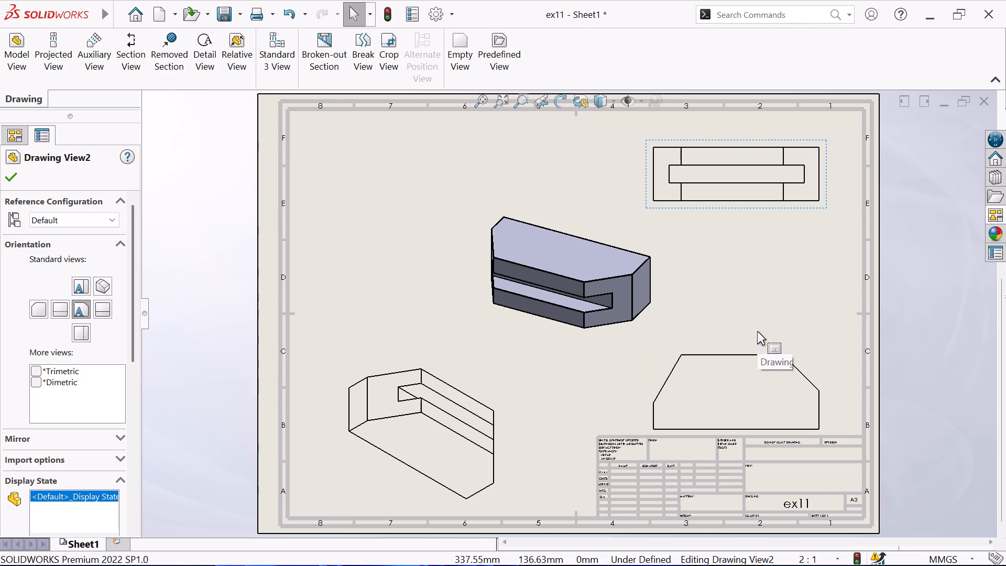
left_click(12, 177)
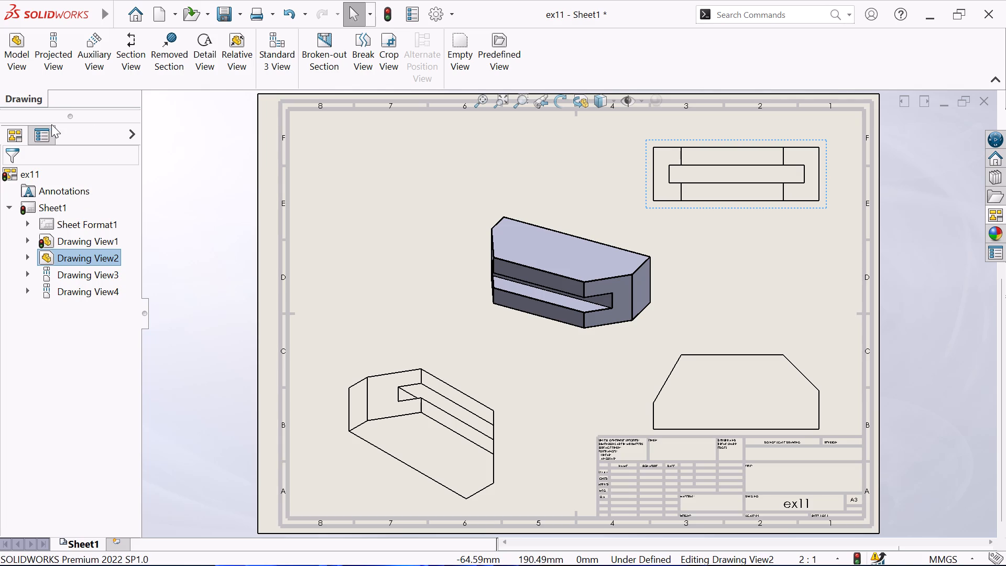
key("Escape")
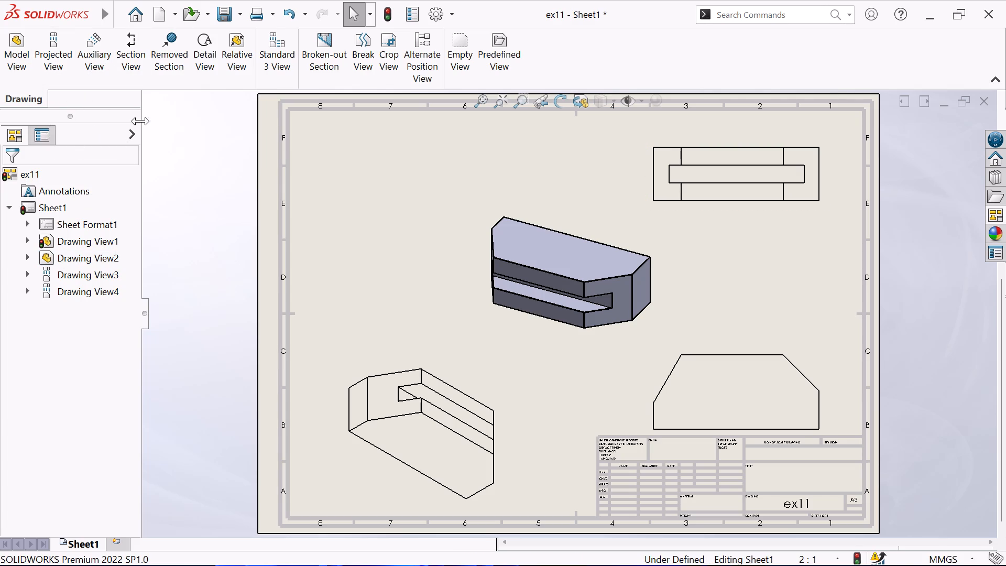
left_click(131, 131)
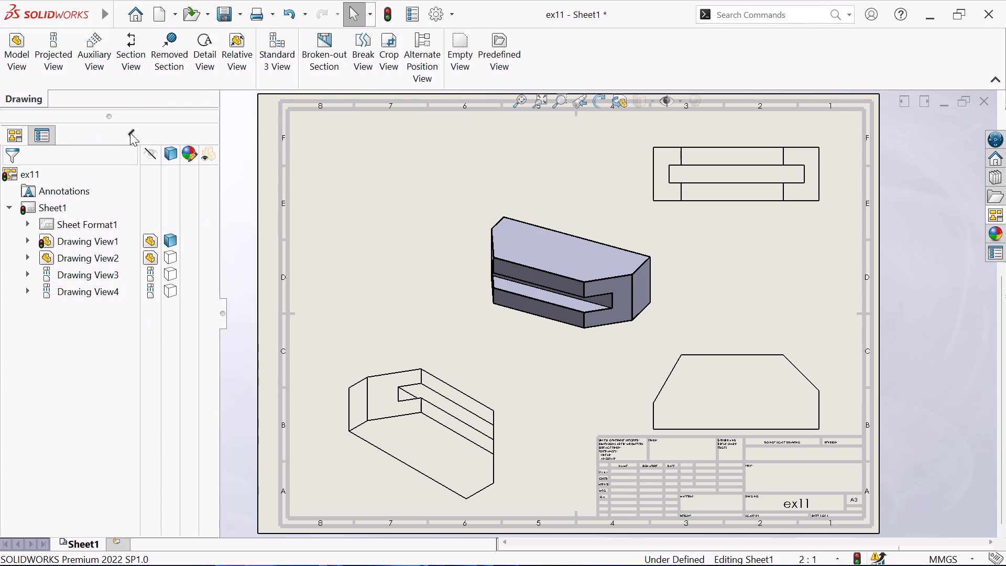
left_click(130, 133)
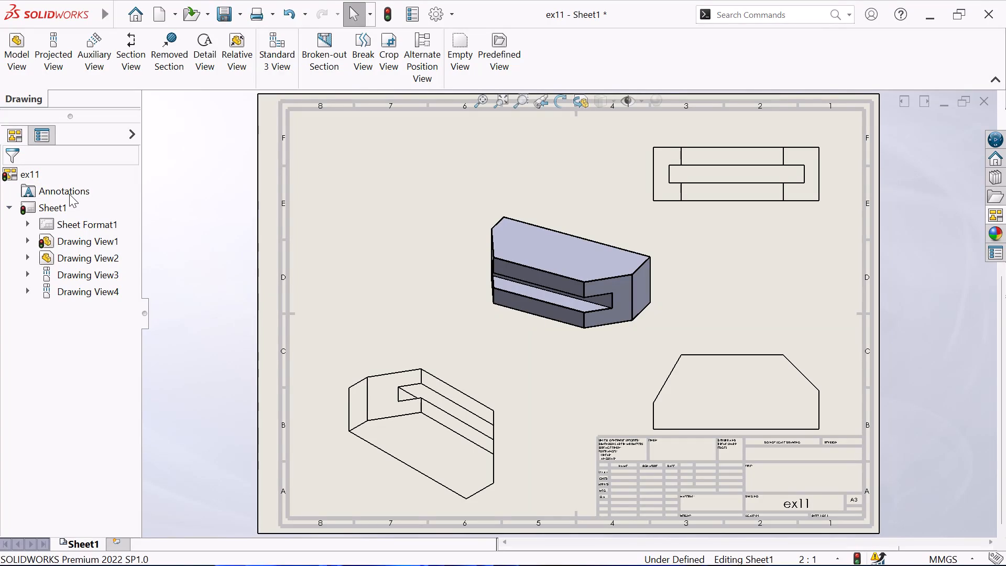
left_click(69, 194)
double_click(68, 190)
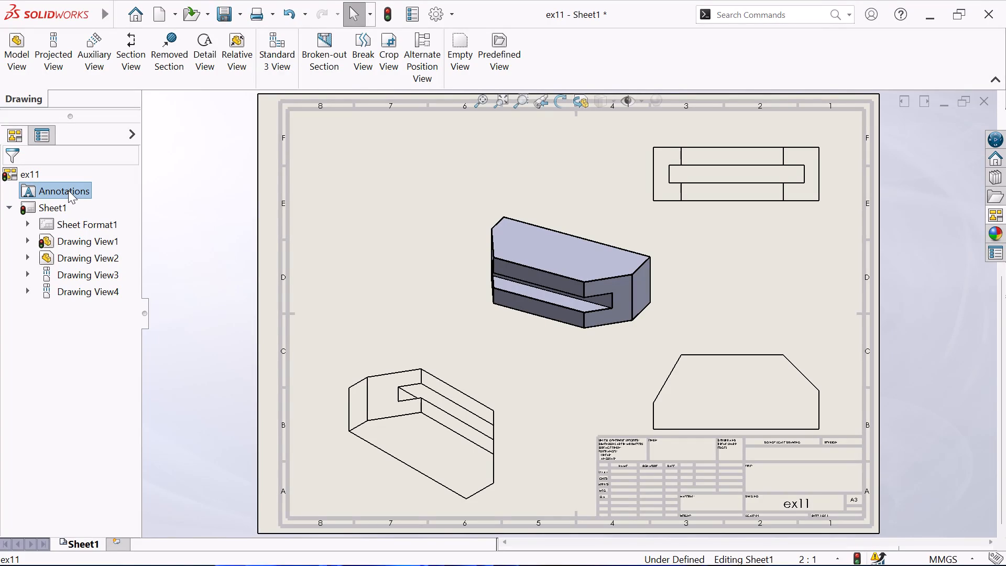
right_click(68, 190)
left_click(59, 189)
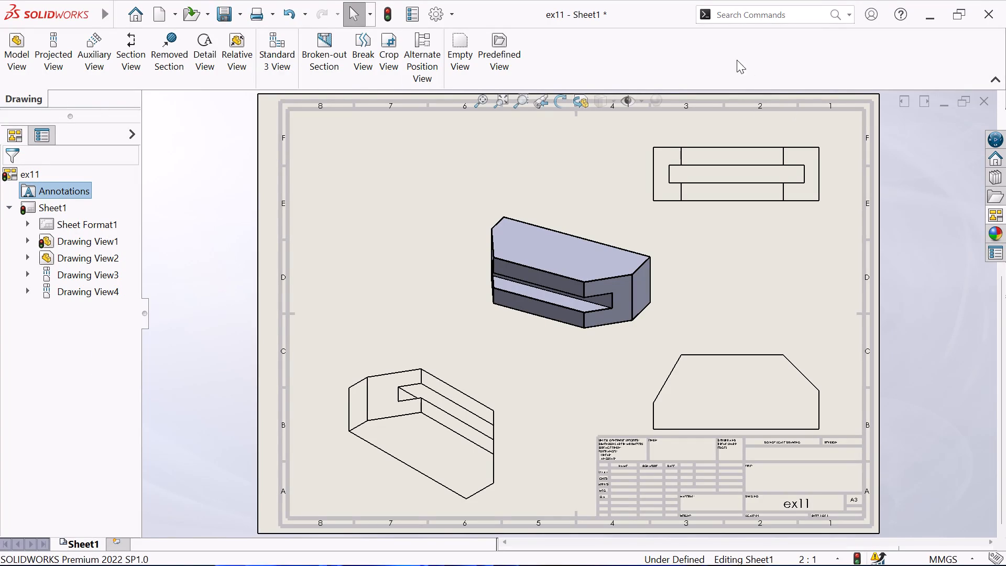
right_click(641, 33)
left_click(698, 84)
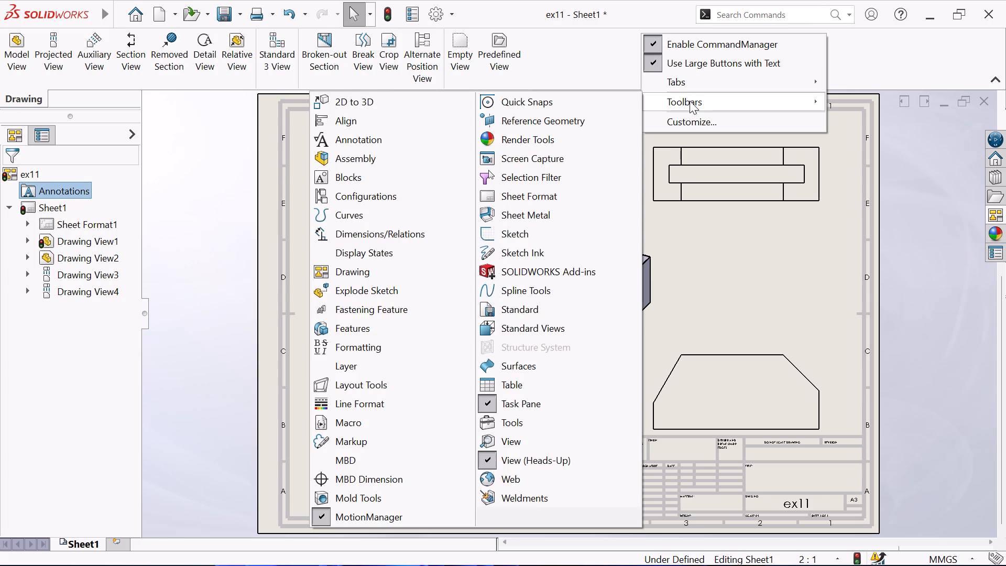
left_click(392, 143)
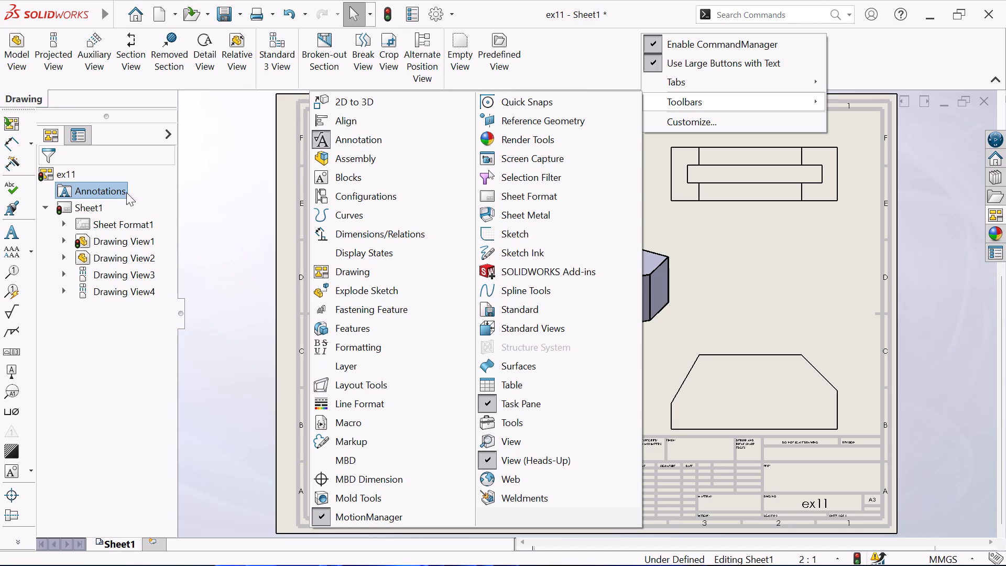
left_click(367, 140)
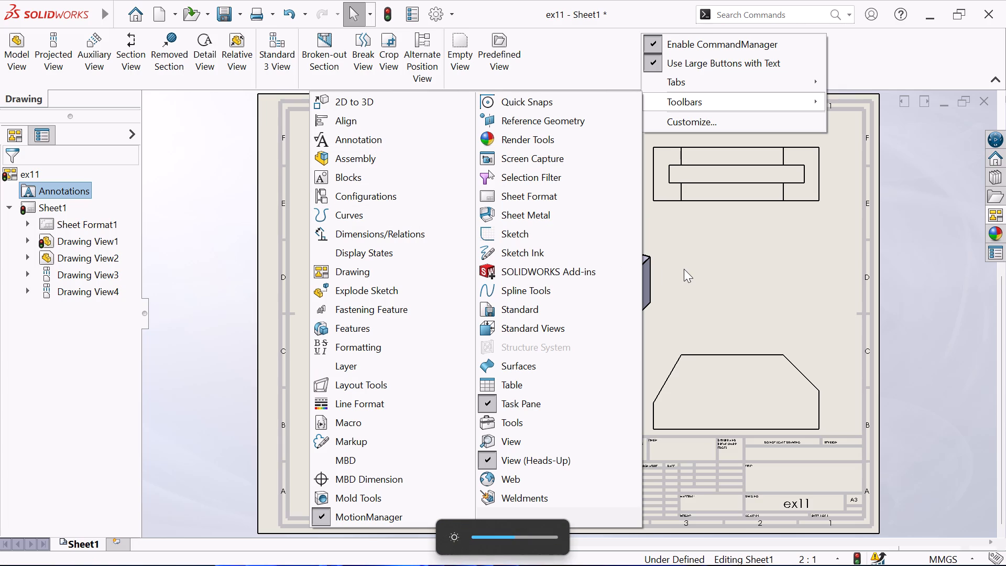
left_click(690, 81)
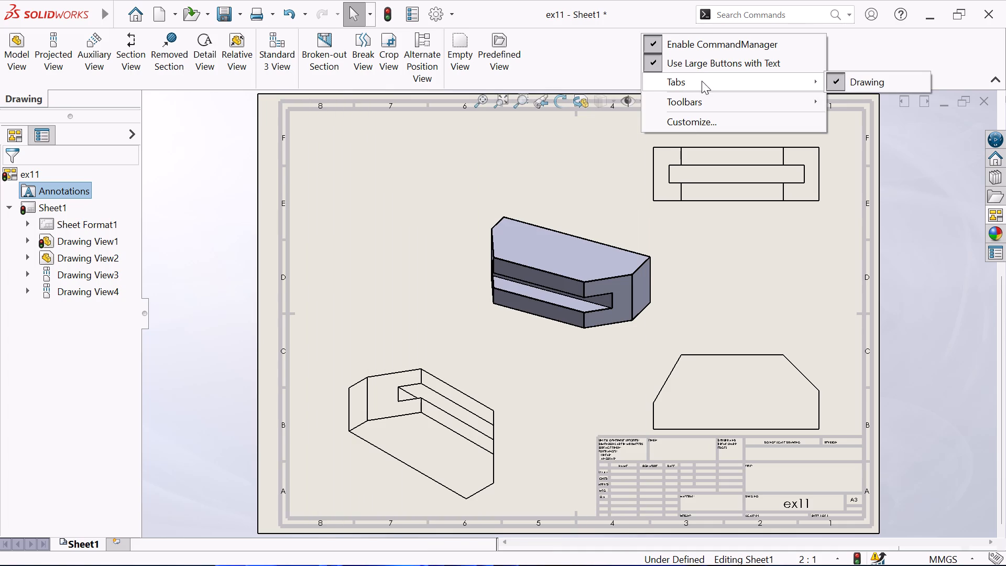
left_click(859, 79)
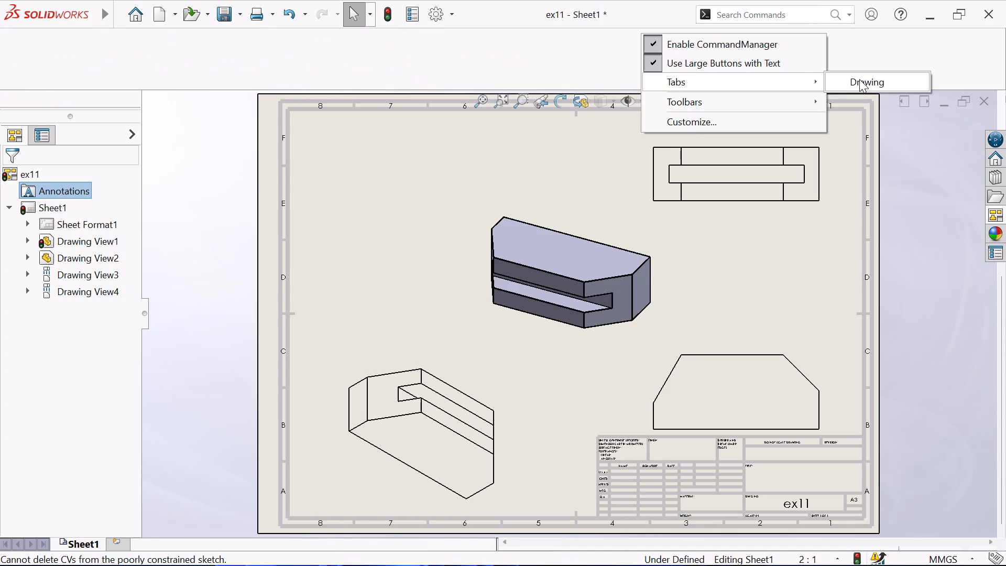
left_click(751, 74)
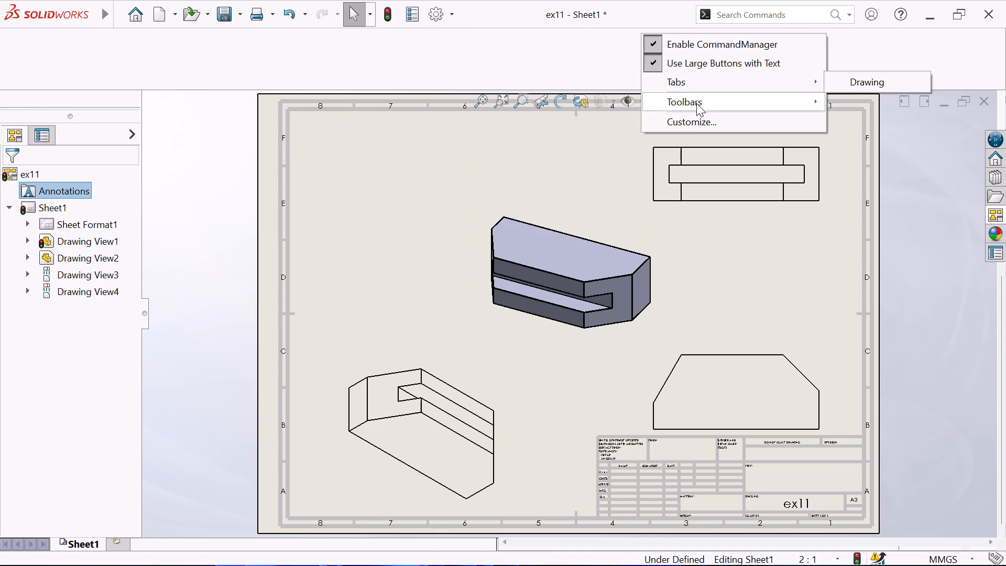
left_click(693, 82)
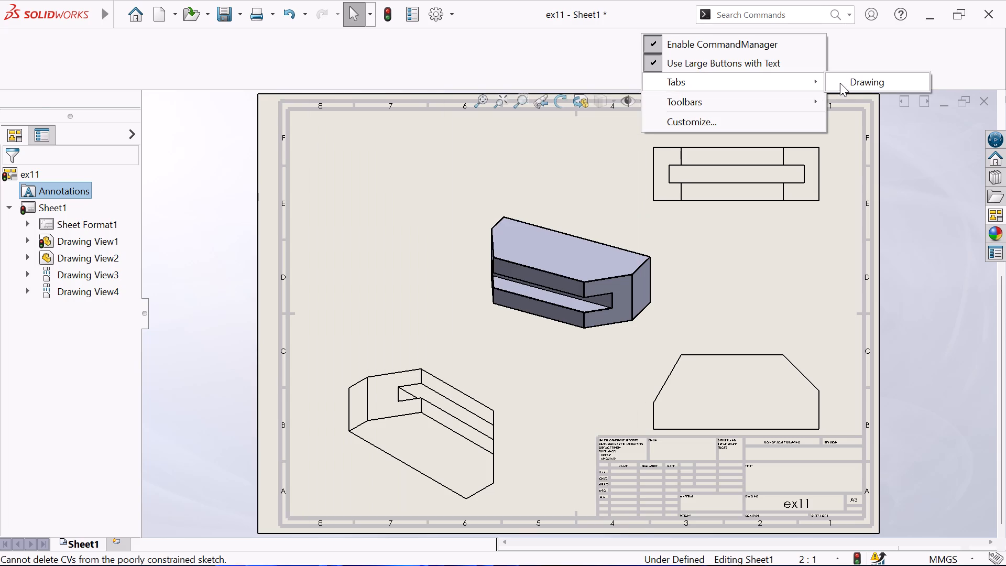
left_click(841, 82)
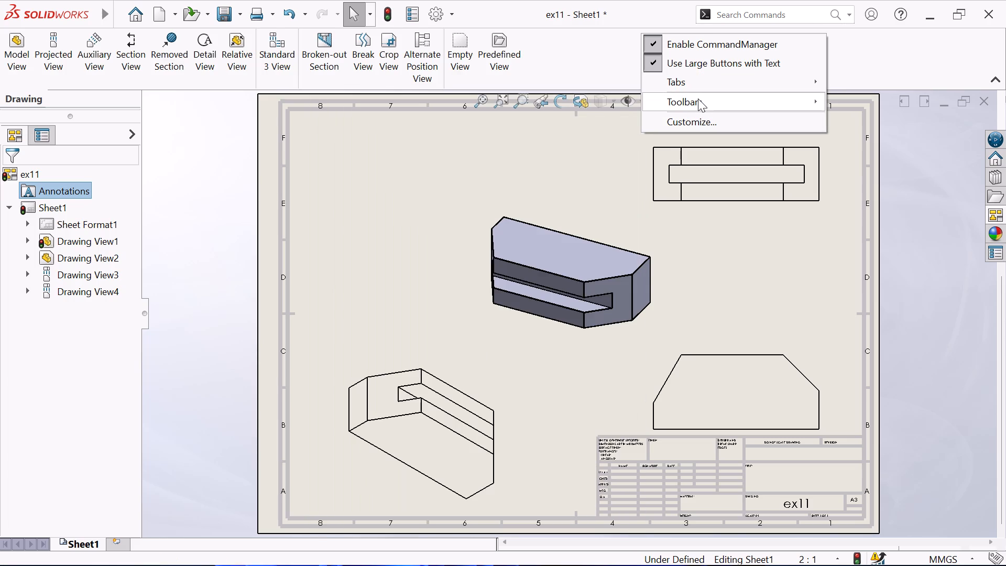
Turn on the display of the Annotation toolbar.
left_click(697, 99)
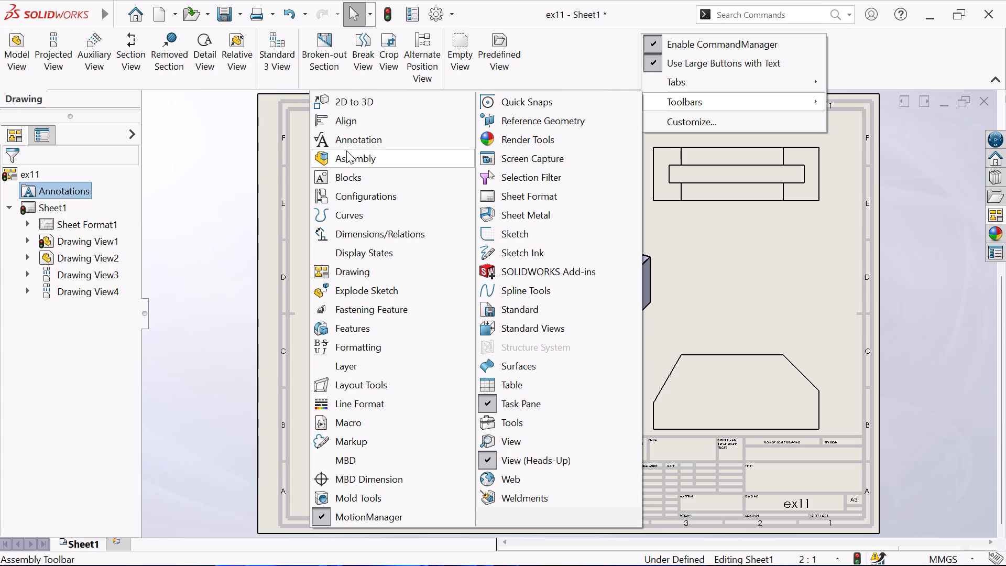
left_click(351, 145)
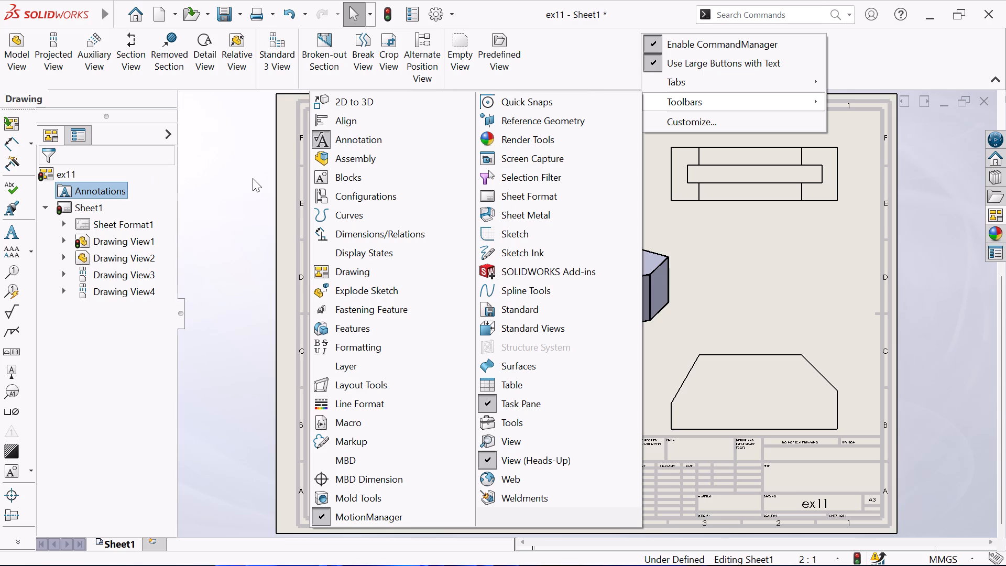
left_click(956, 205)
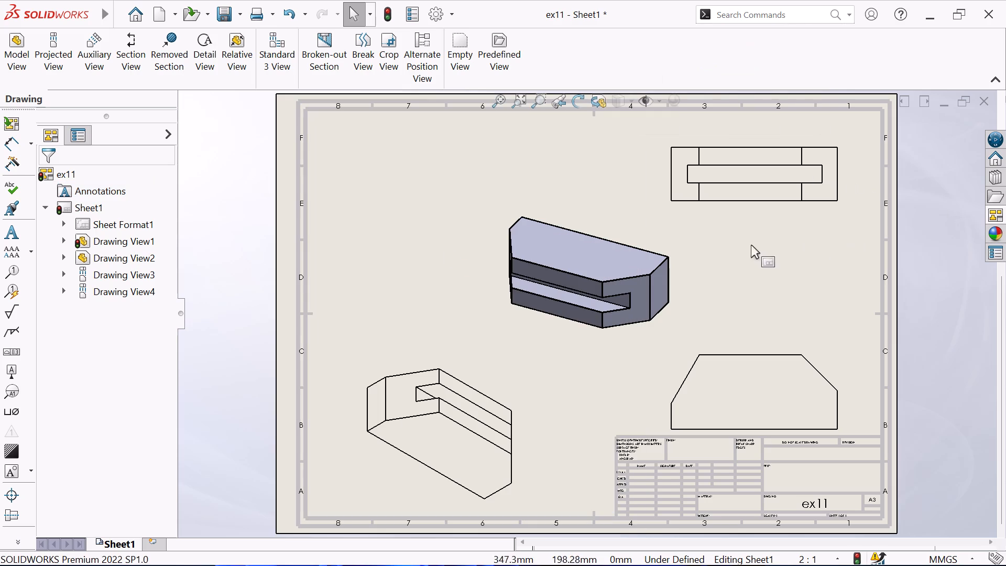
Dimension the heights of the short left and right vertical edges in the projected view below the front view, placing each outside the outline.
left_click(14, 146)
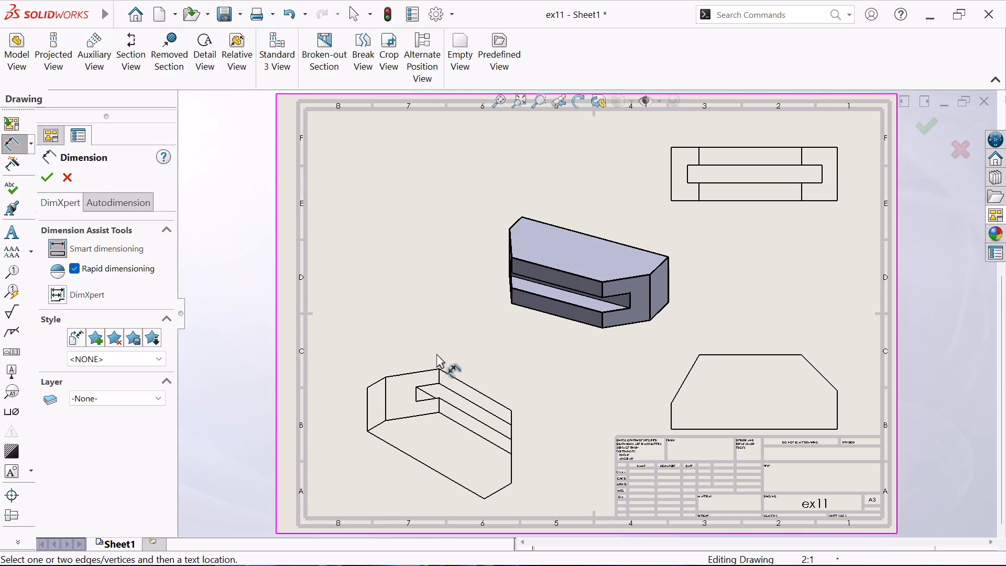
left_click(670, 404)
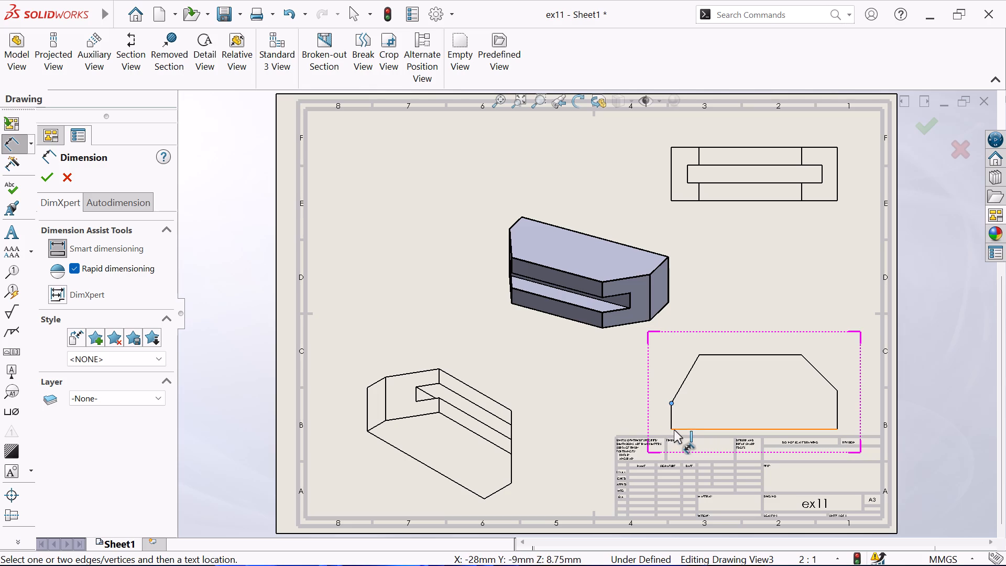
left_click(672, 430)
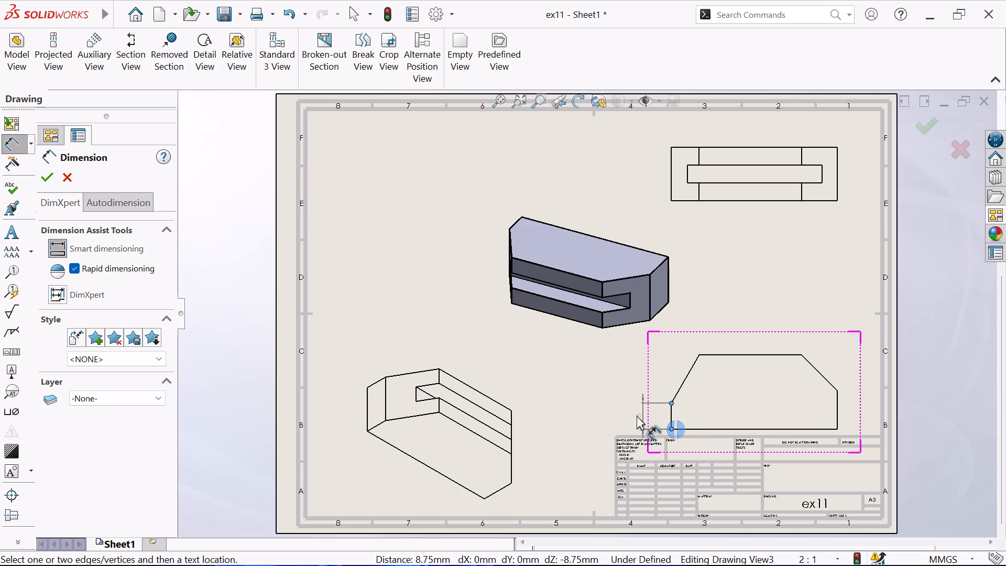
left_click(628, 416)
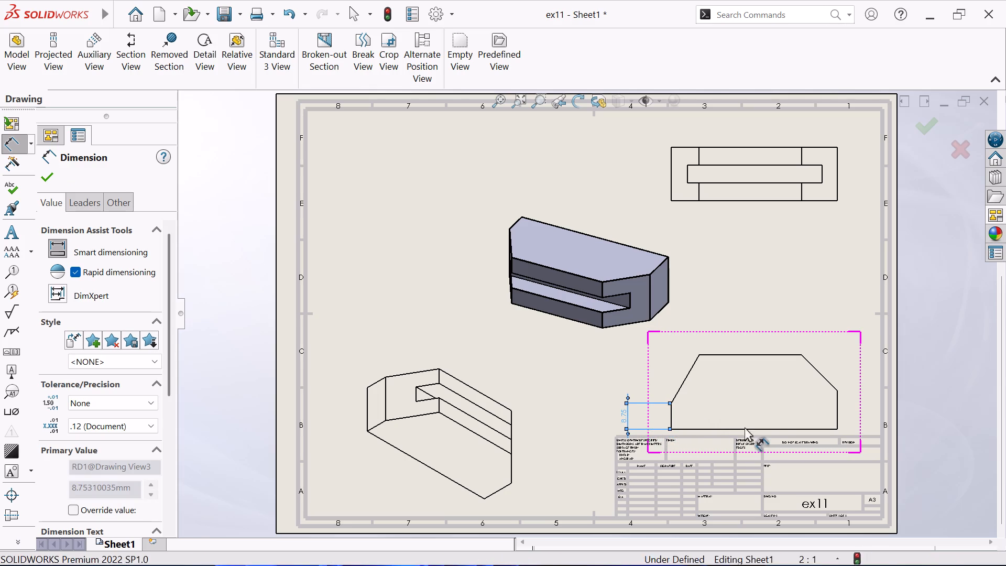
left_click(838, 429)
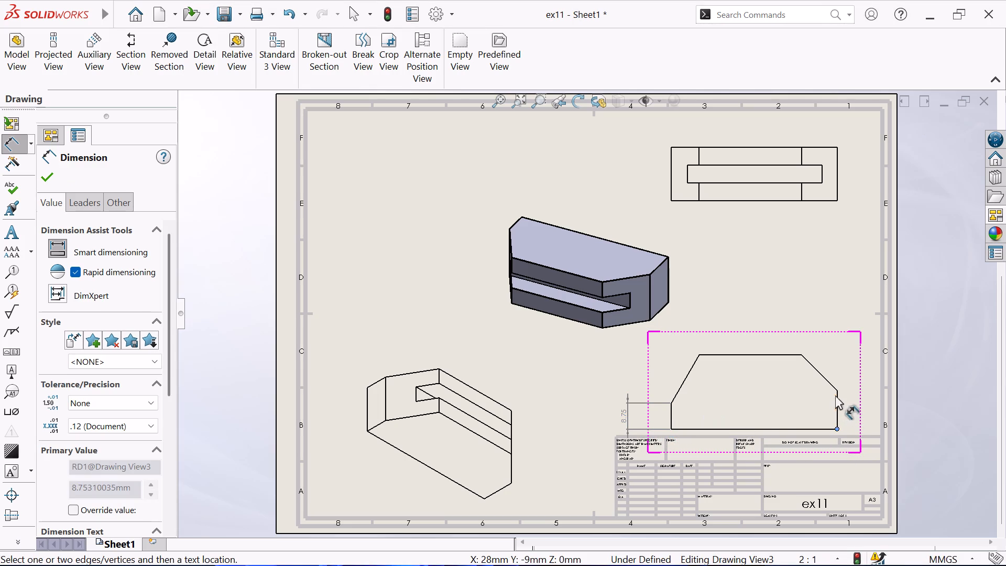
left_click(837, 390)
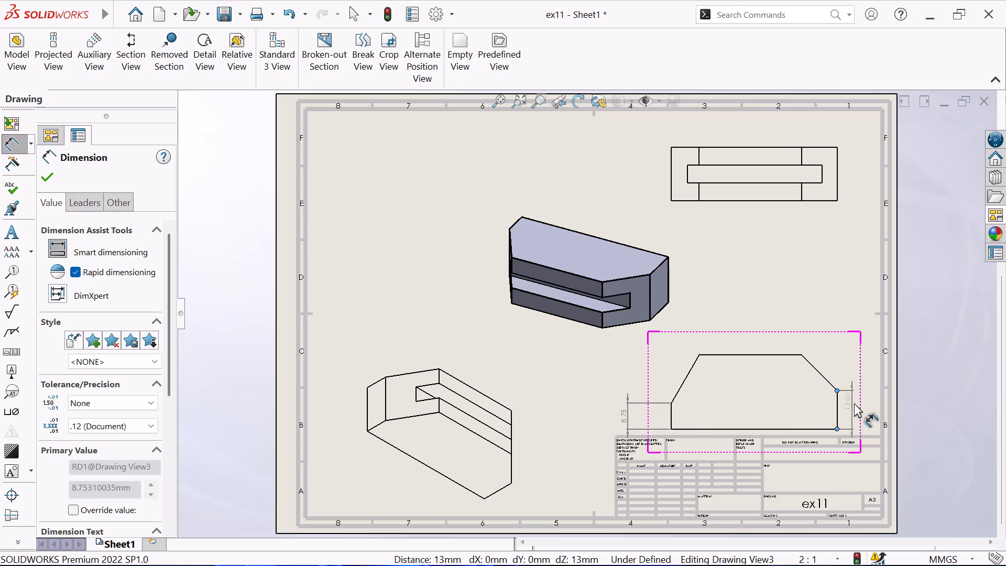
left_click(849, 411)
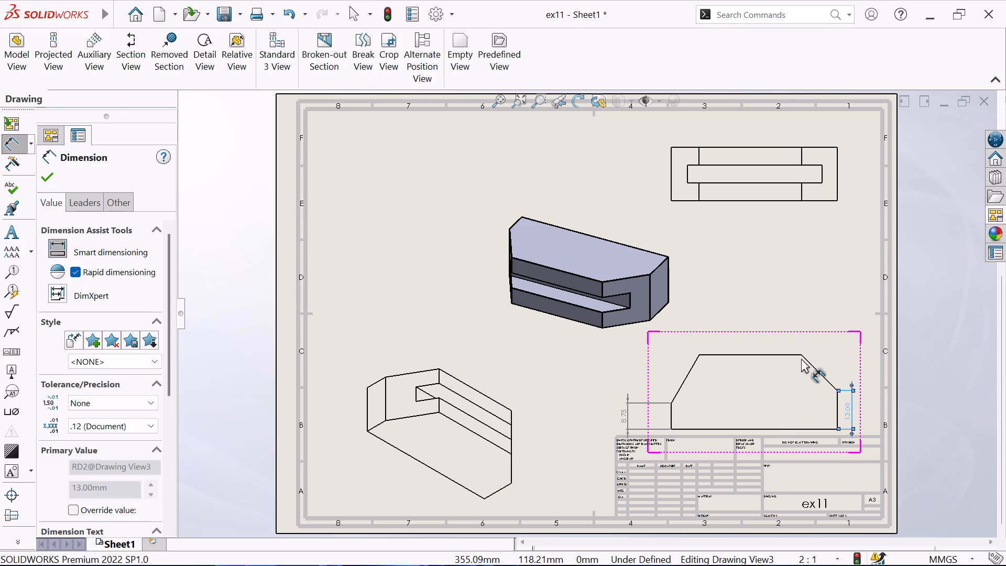
Add an angular dimension between the right sloped edge and right vertical edge of the lower projected view, placed inside the outline.
left_click(825, 379)
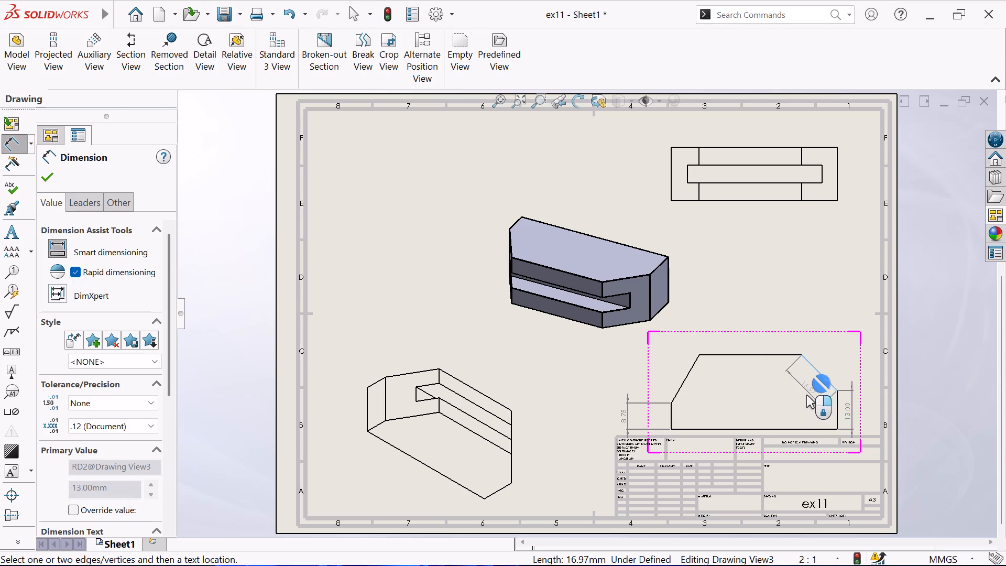
left_click(837, 415)
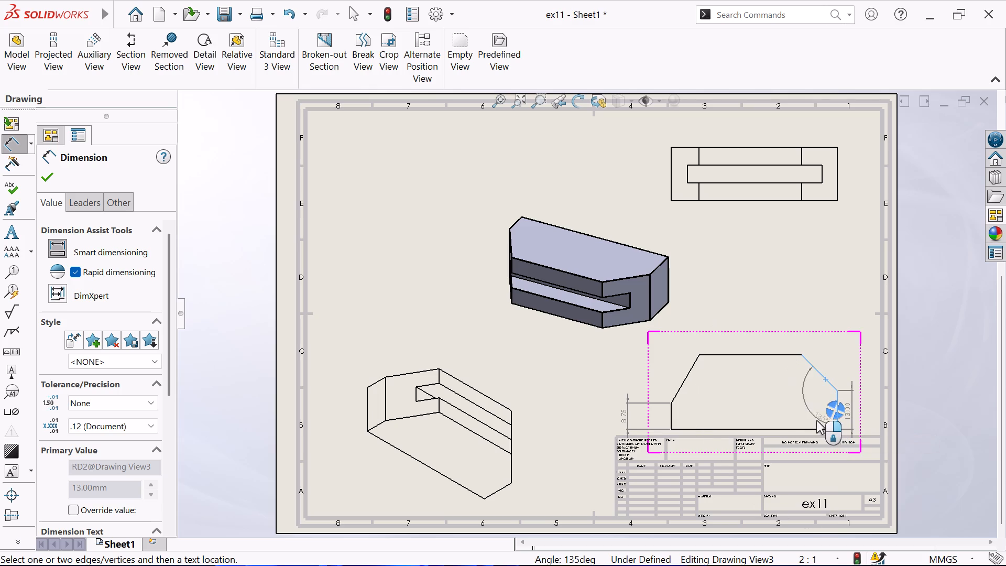
left_click(801, 392)
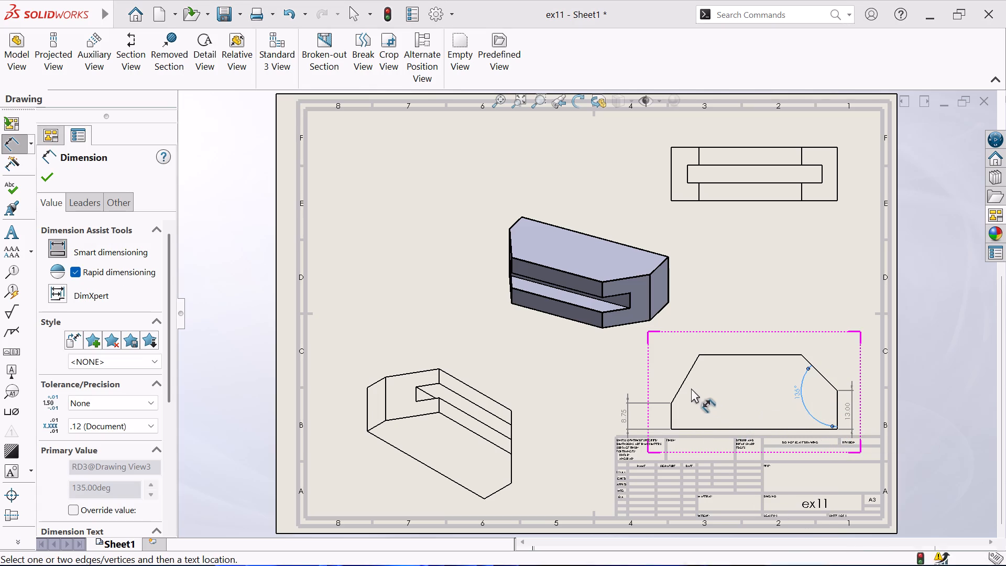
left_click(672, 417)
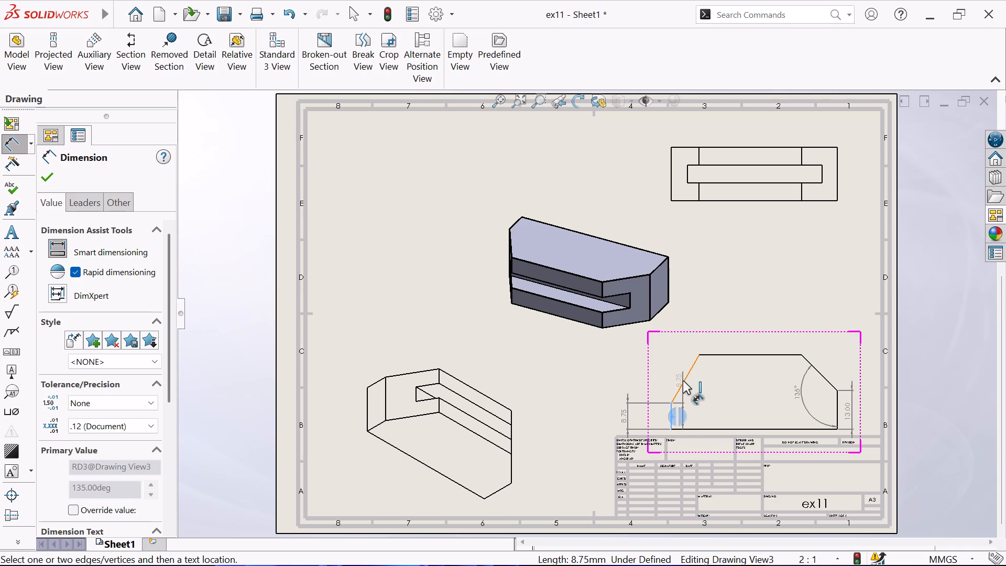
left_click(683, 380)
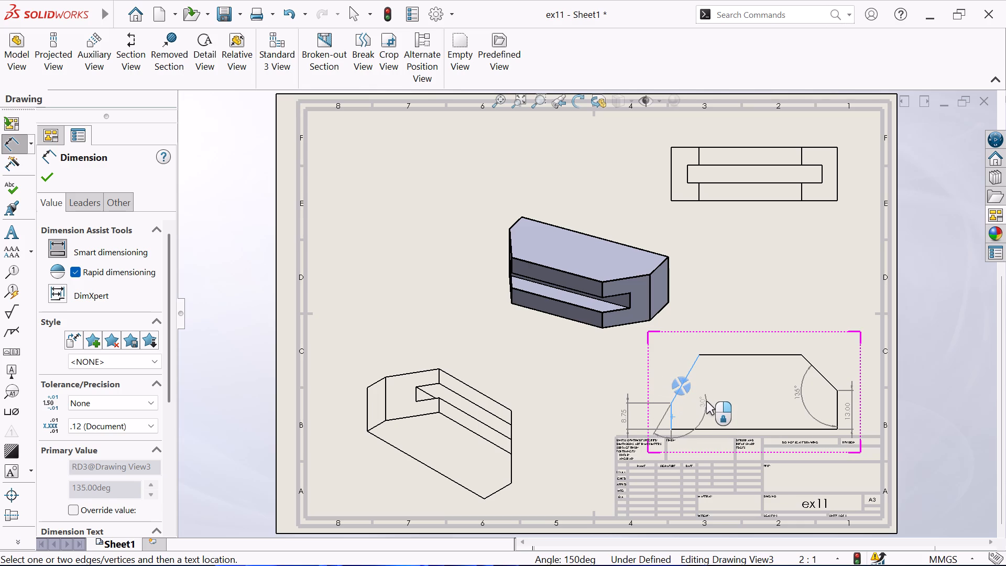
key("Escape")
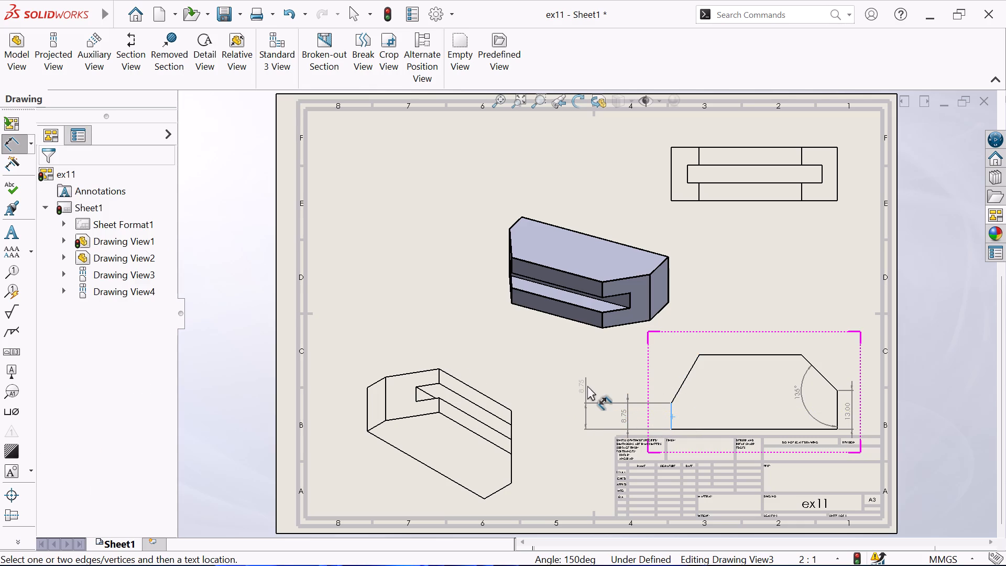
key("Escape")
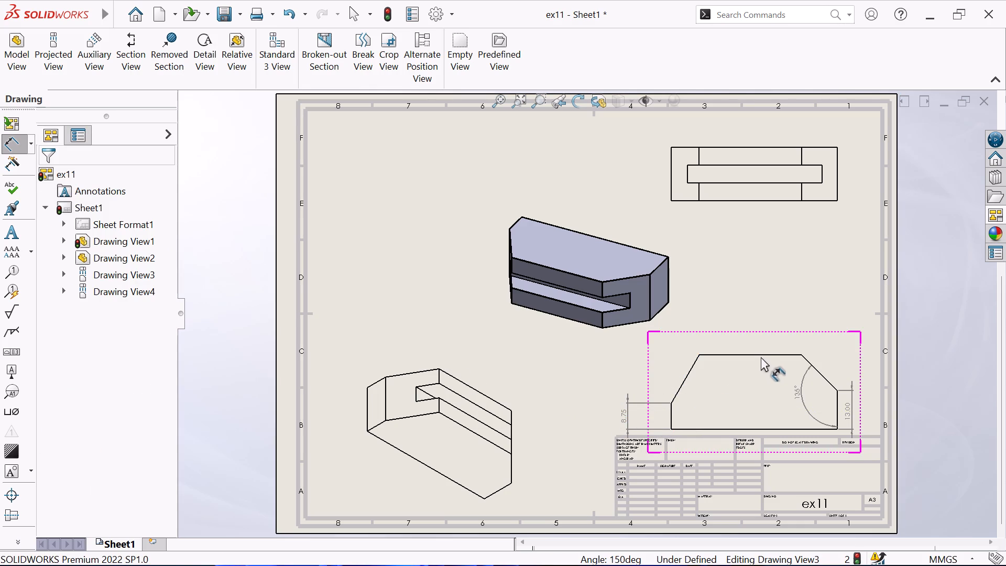
Dimension the full length of the lower projected view's bottom edge, placing the dimension above the outline.
left_click(751, 428)
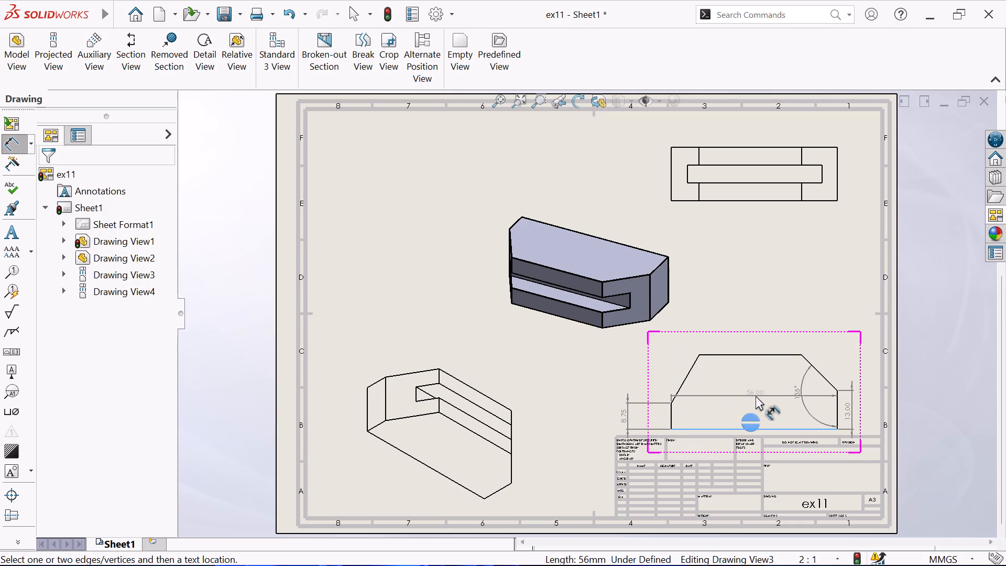
left_click(751, 341)
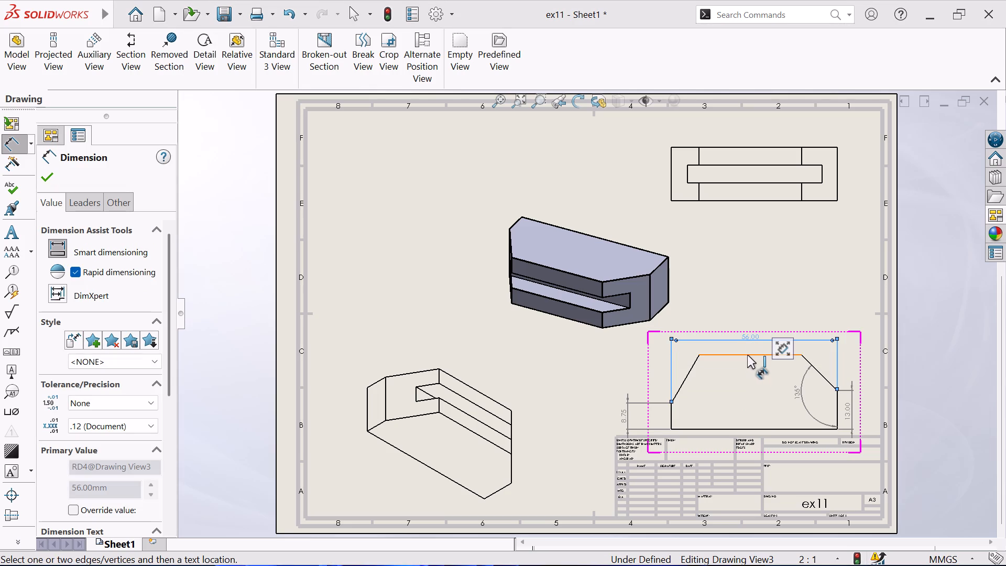
left_click(747, 355)
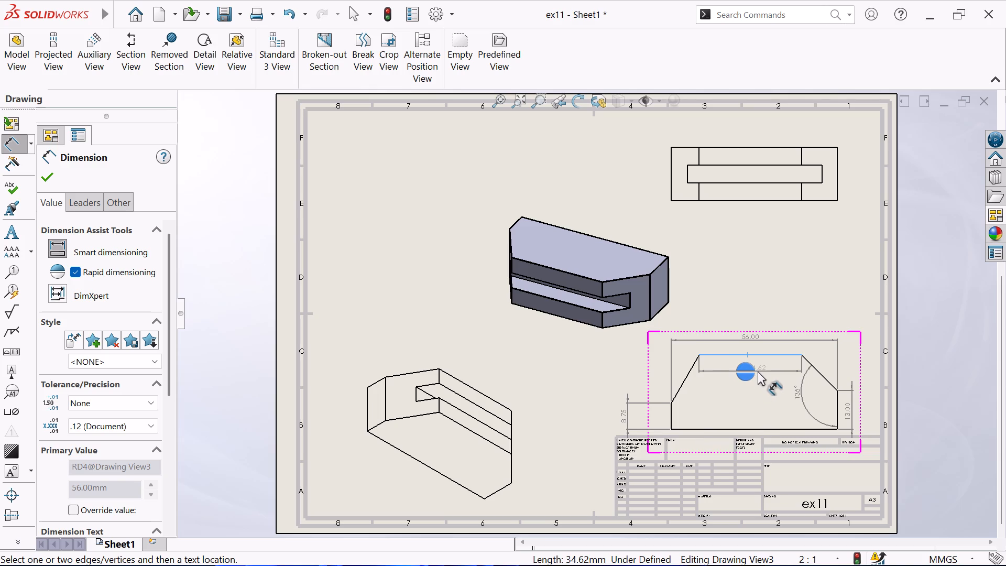
key("Escape")
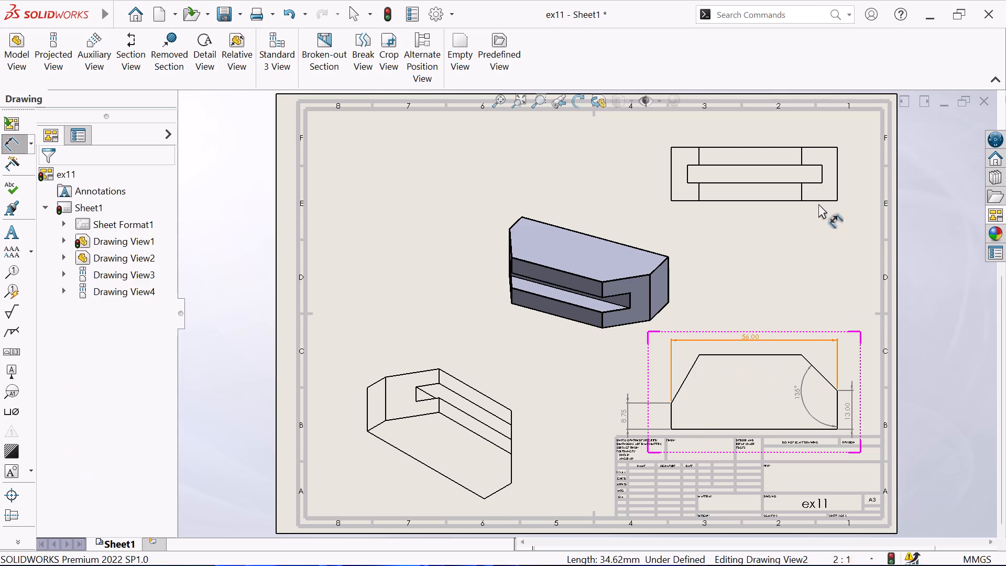
Dimension the slot rectangle's height and length in the front view, placing the height at its right and the length below the view.
left_click(811, 183)
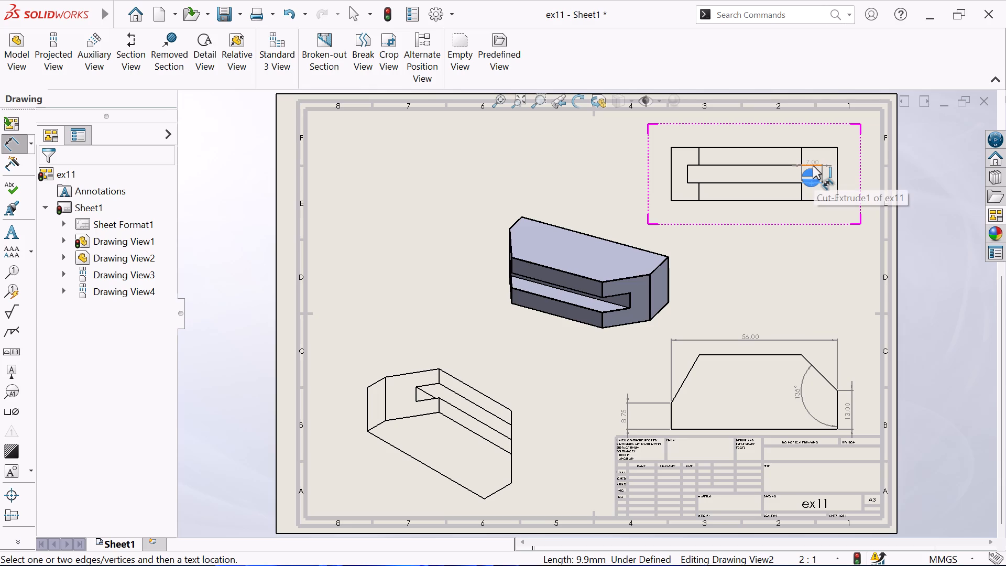
left_click(813, 166)
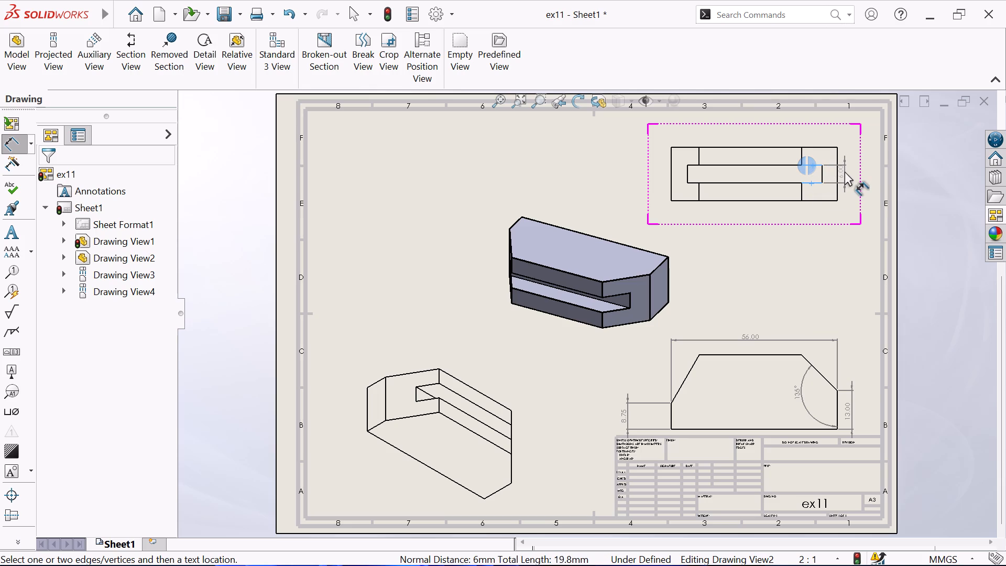
left_click(845, 171)
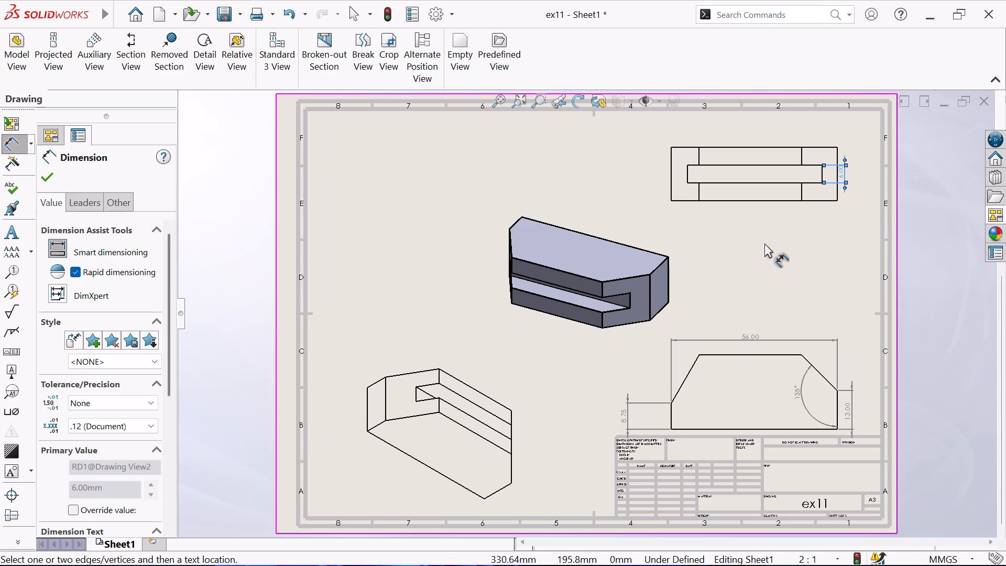
left_click(686, 179)
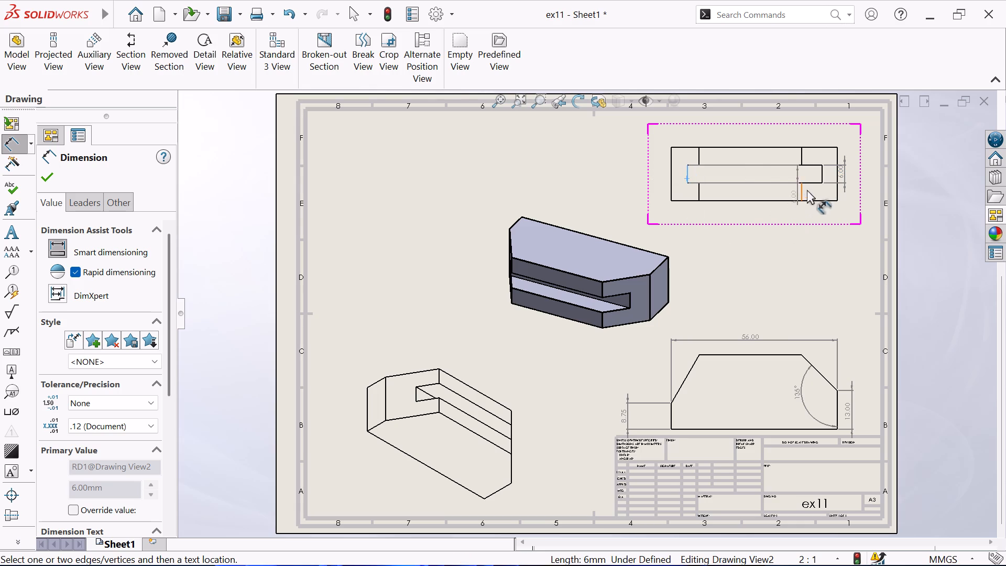
left_click(822, 172)
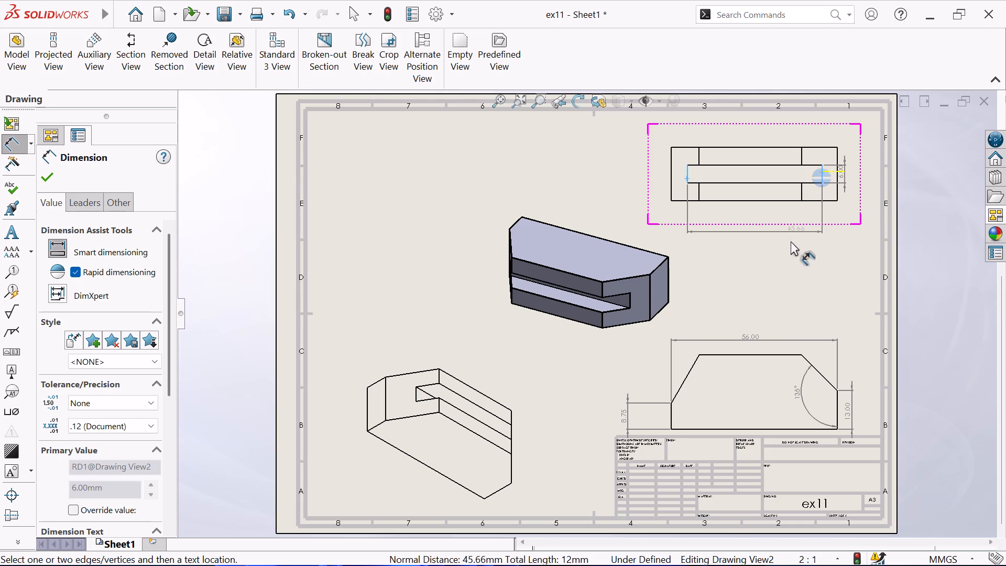
left_click(770, 252)
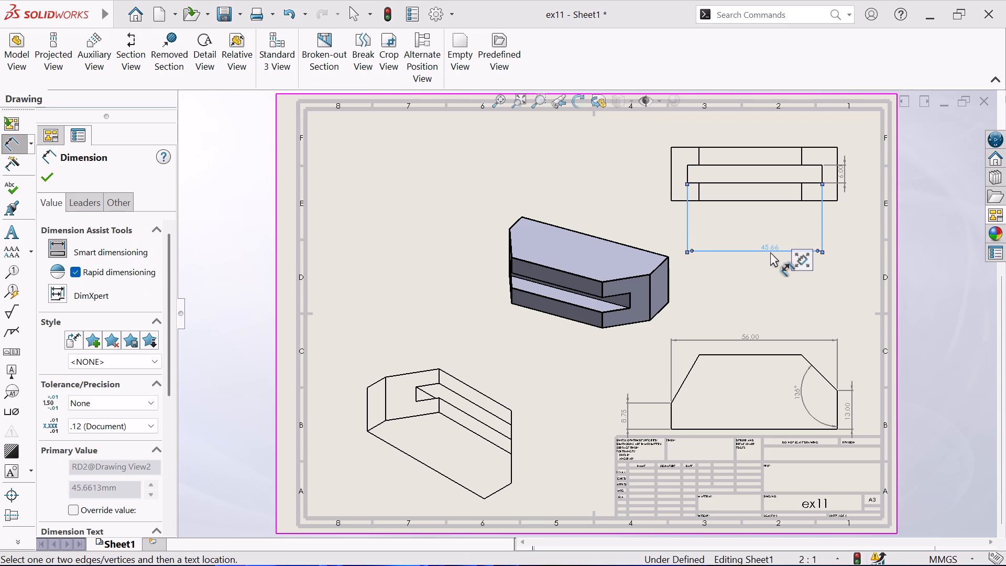
Dimension the distance between the two upper inner vertical lines of the front view, placing it above the view.
left_click(803, 155)
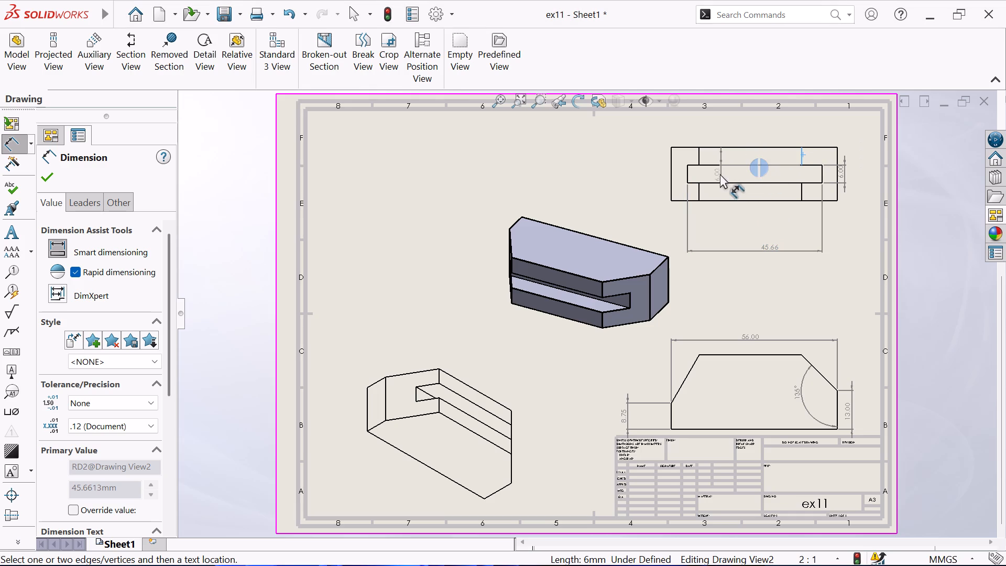
left_click(697, 158)
left_click(737, 130)
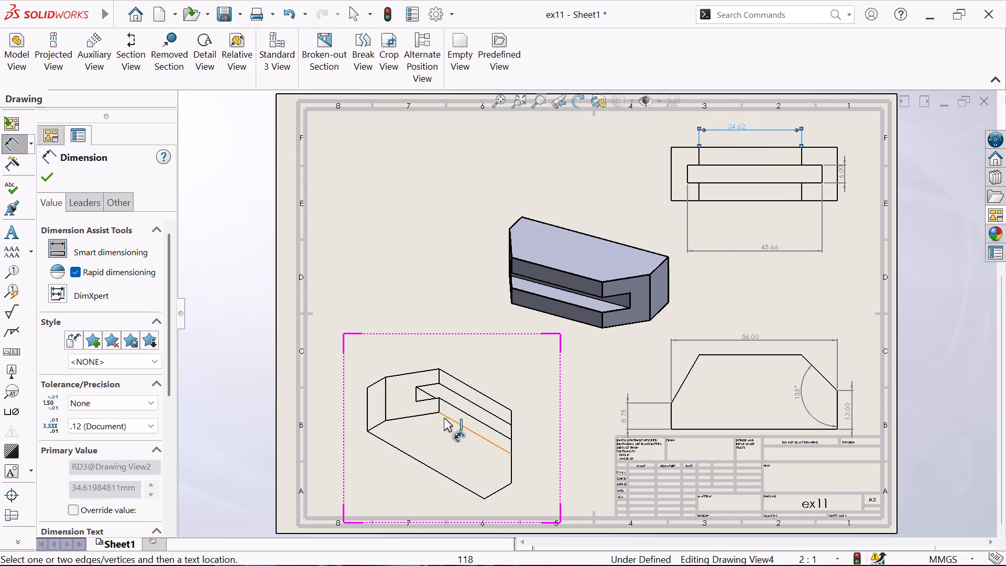
Dimension the slot's short lower edge on the end face in the diagonal pictorial view, placing the dimension above the view.
left_click(424, 400)
left_click(420, 358)
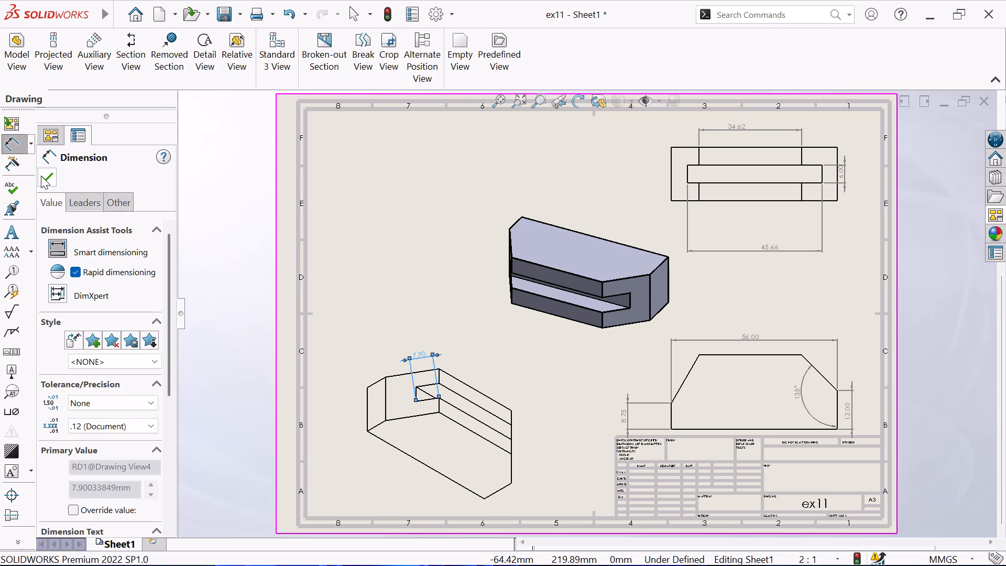
Use Model Items to import the main extruded body's marked dimensions into all views, selecting its edges in the pictorial view.
left_click(13, 165)
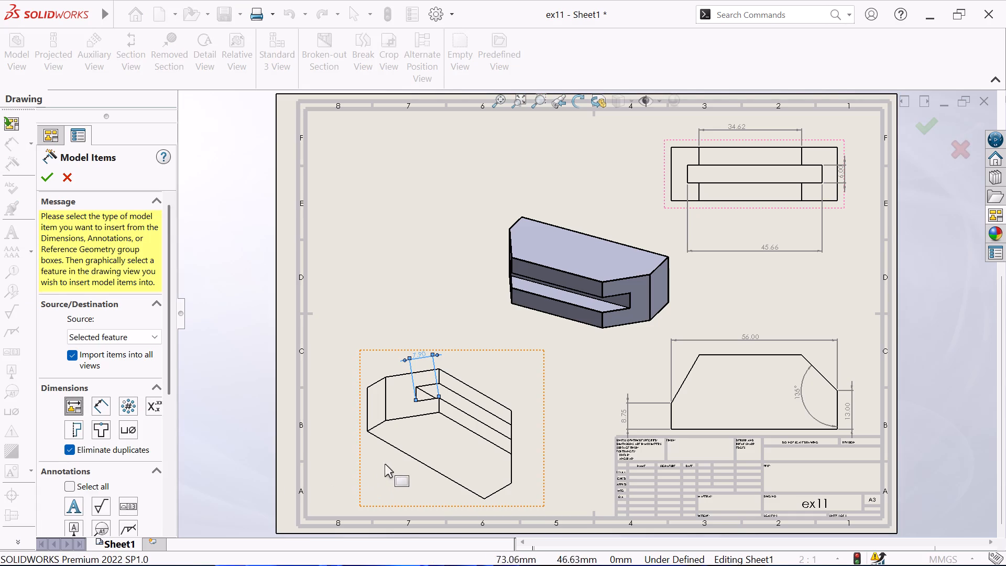
left_click(422, 416)
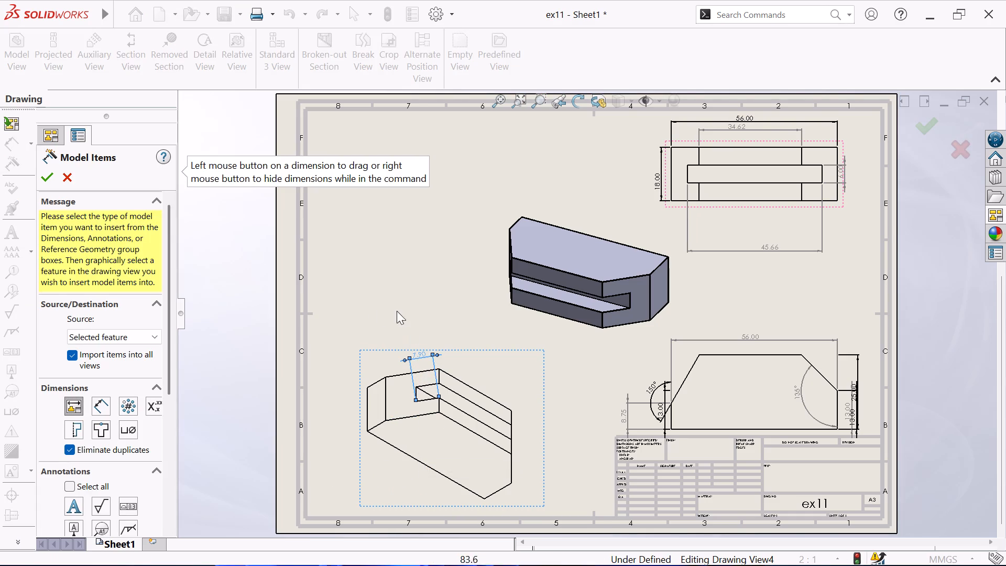
left_click(377, 427)
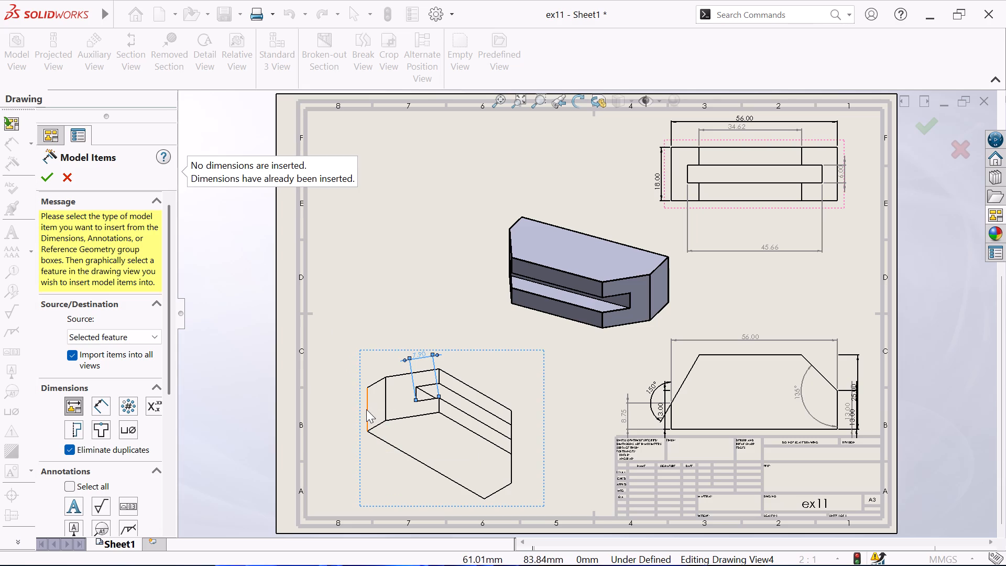
left_click(366, 409)
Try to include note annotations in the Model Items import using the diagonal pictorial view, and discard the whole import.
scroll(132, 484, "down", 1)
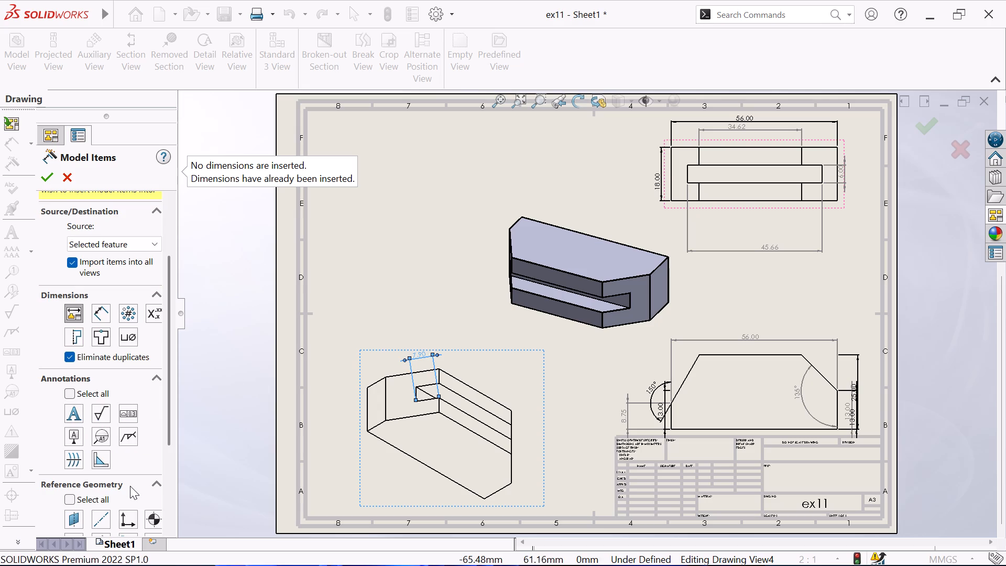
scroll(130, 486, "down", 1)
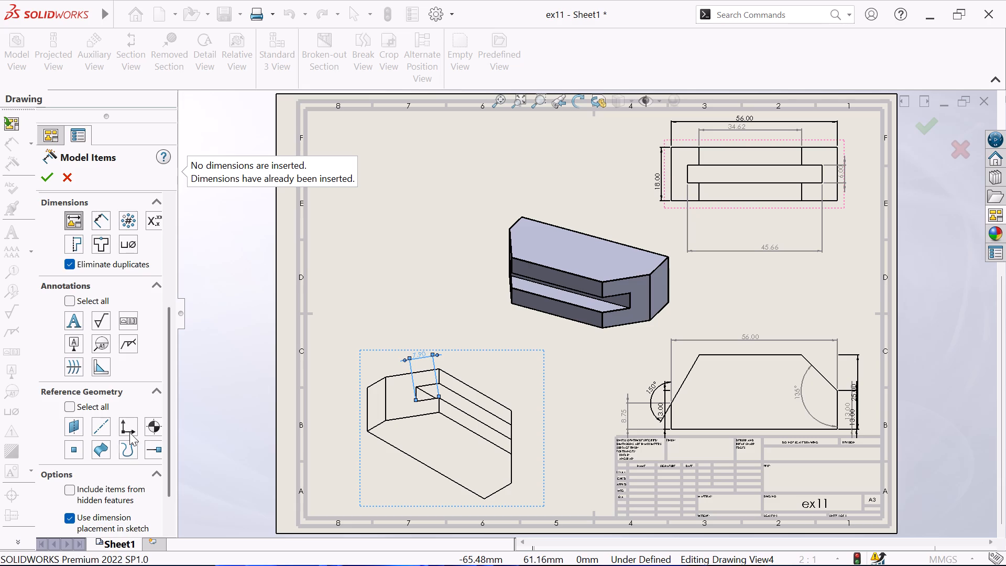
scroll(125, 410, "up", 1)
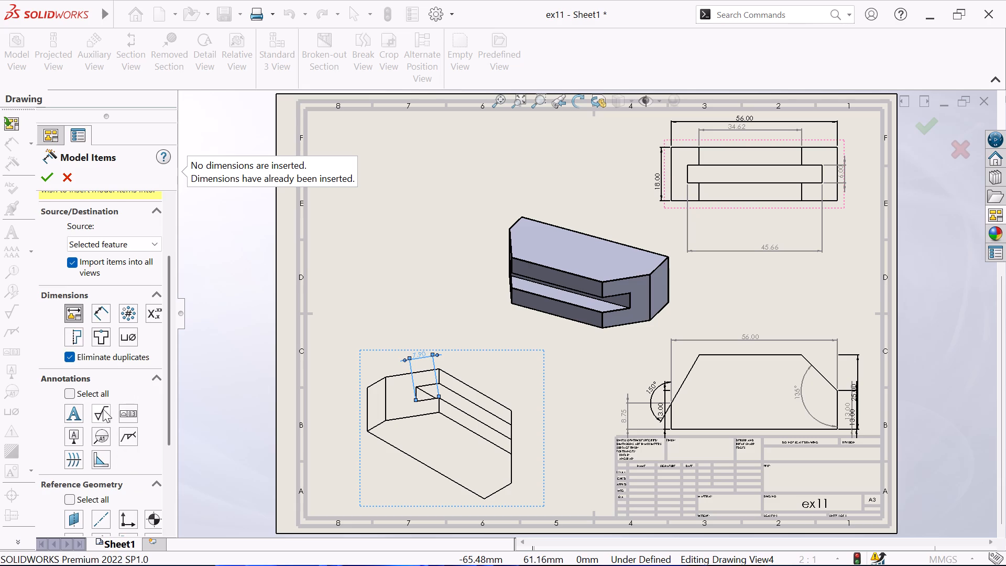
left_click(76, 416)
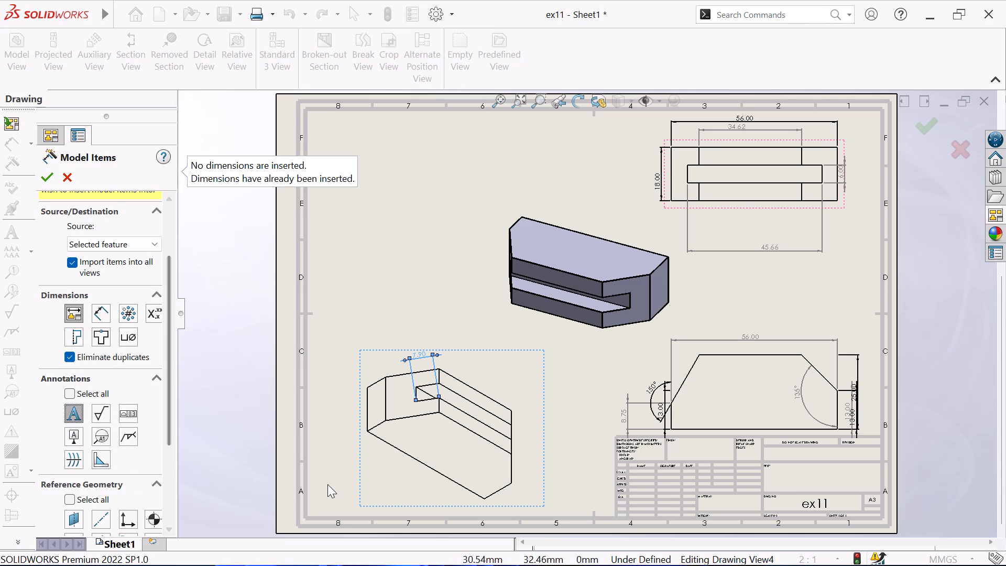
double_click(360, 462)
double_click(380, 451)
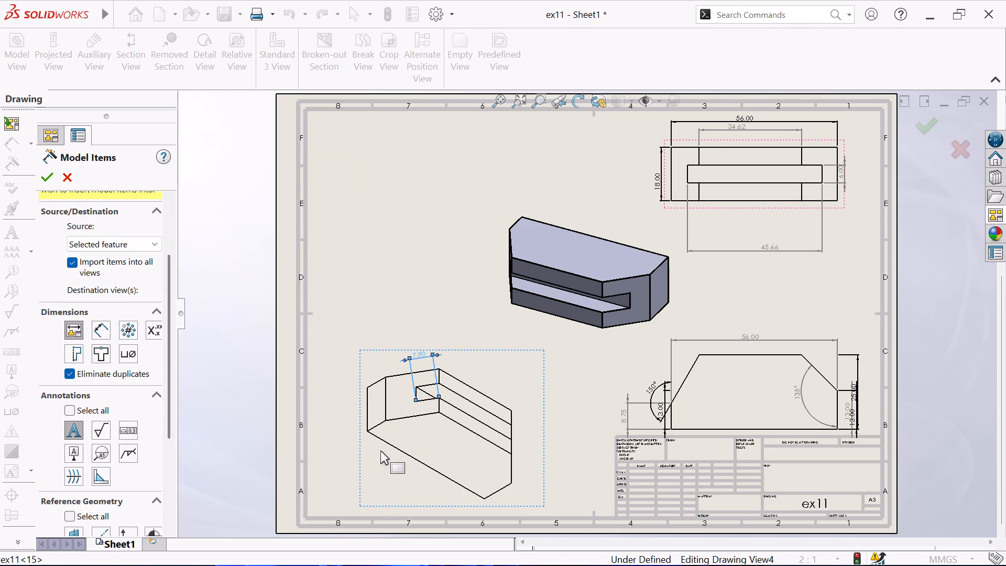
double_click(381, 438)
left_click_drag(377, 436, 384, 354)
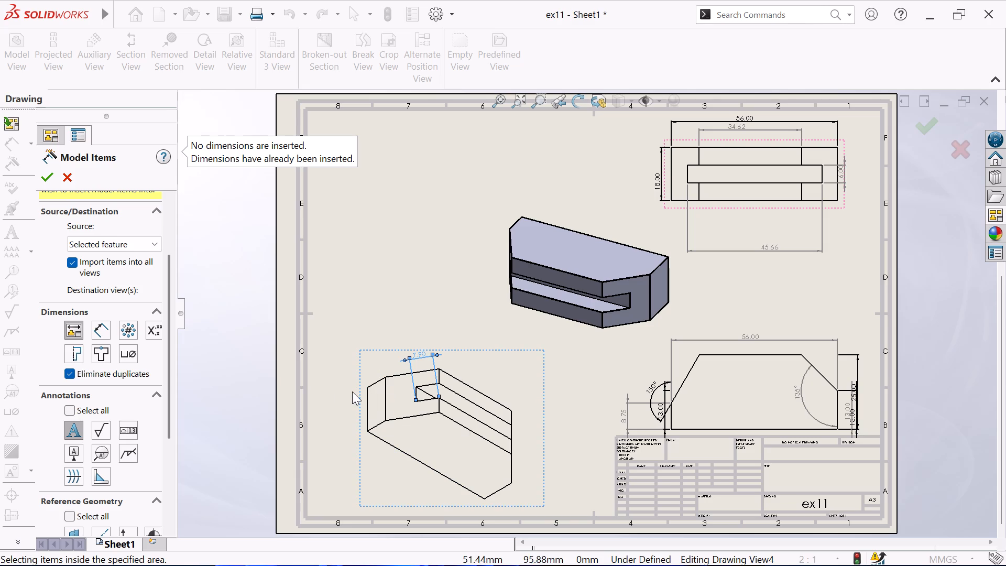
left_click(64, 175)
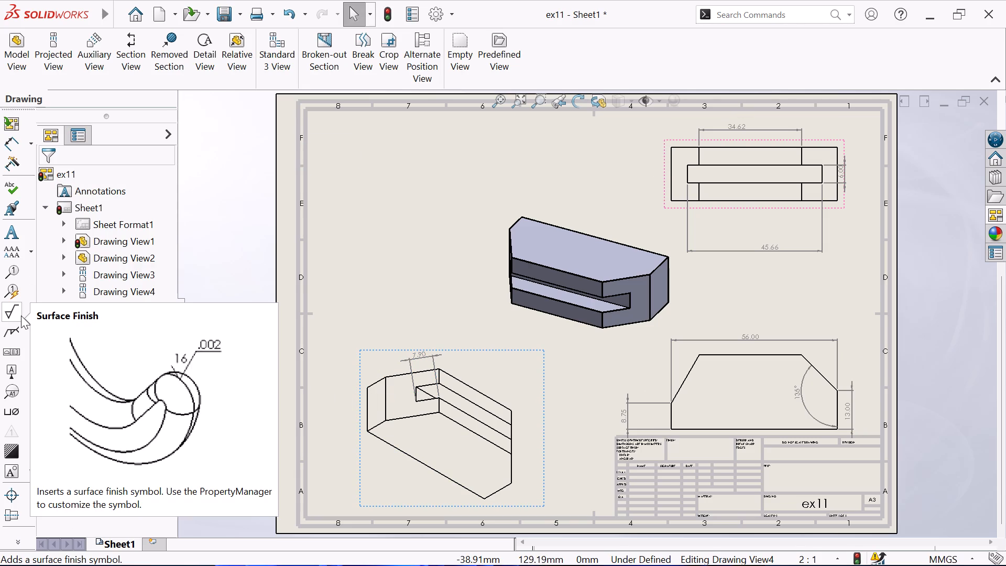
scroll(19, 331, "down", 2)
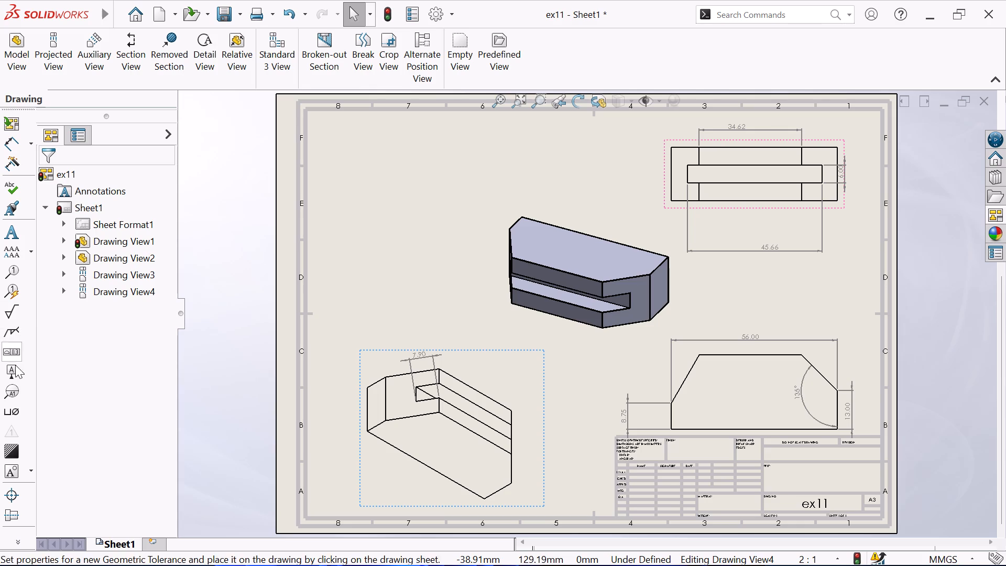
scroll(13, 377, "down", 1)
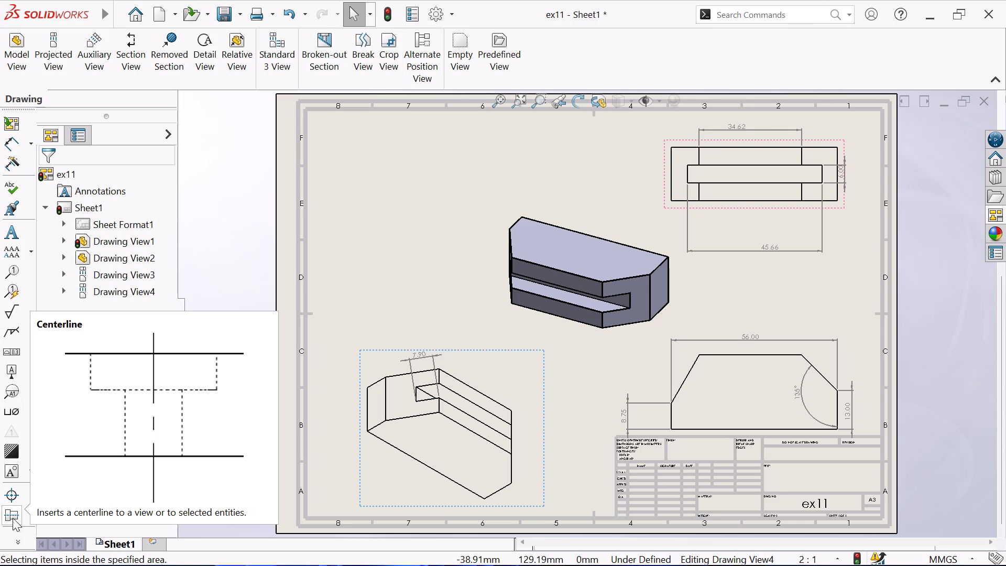
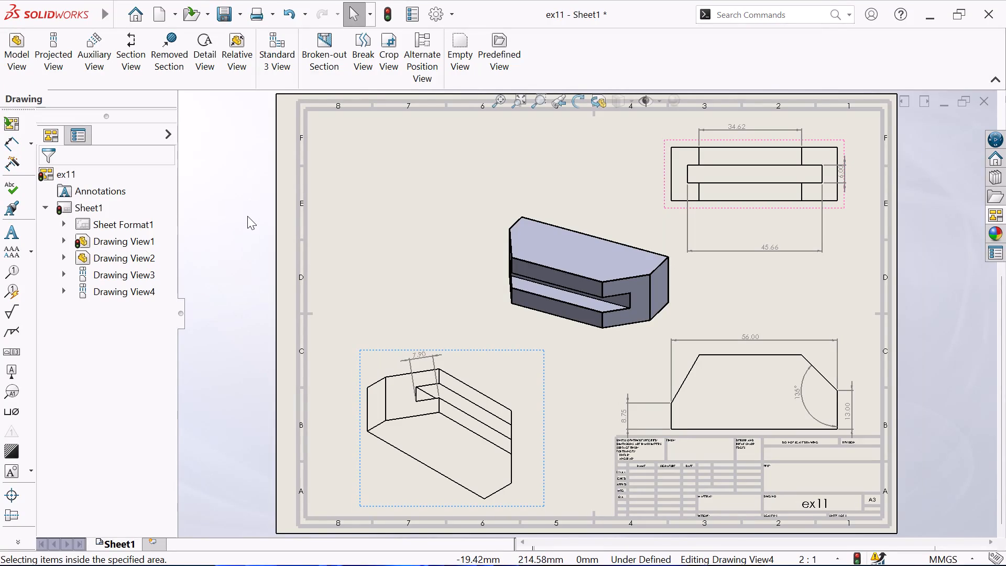
Save the drawing as "ex11 intern" in the internship folder, in SOLIDWORKS Drawing format.
key("ctrl+s")
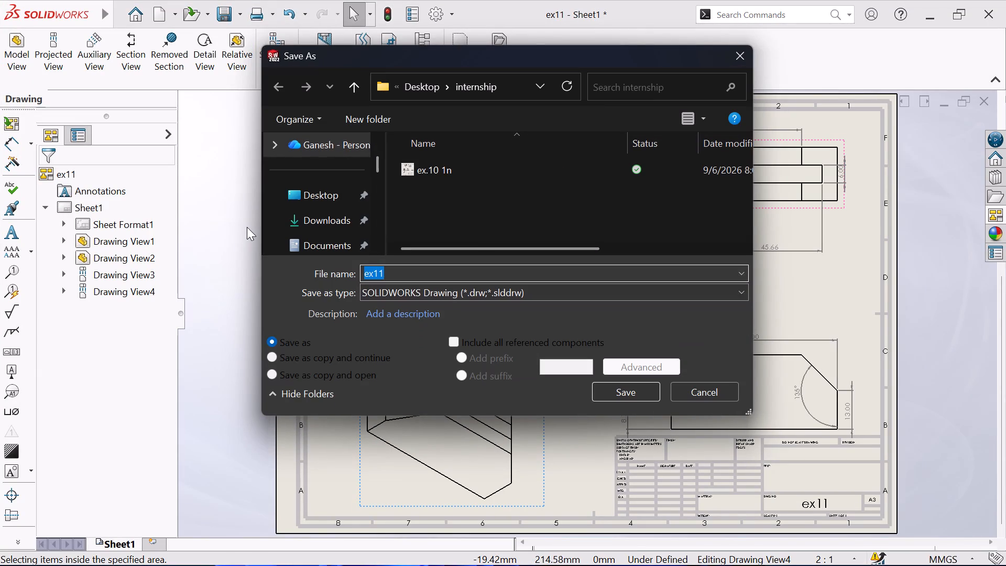
left_click(417, 270)
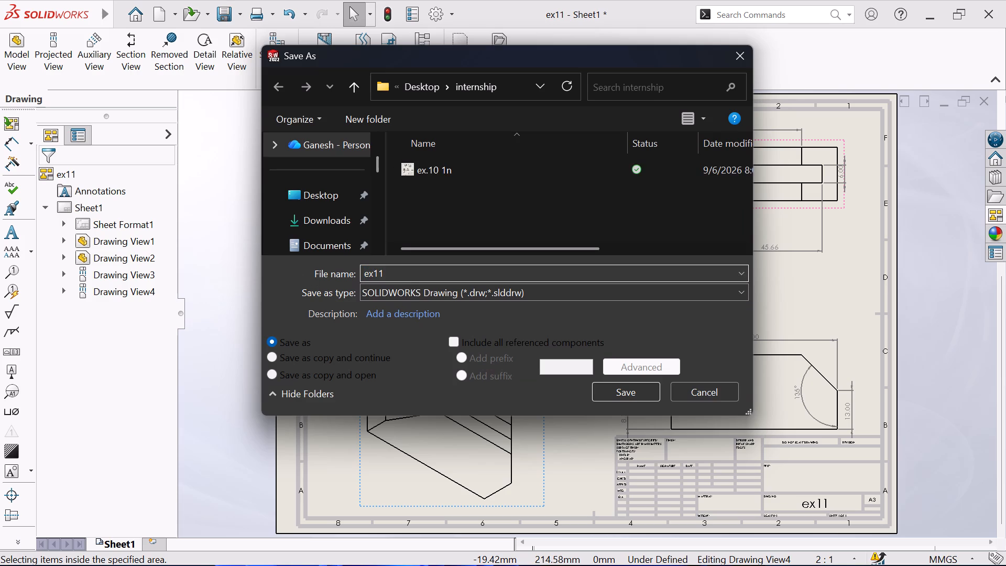
key("space")
type("in")
type("ter")
key("n")
key("Return")
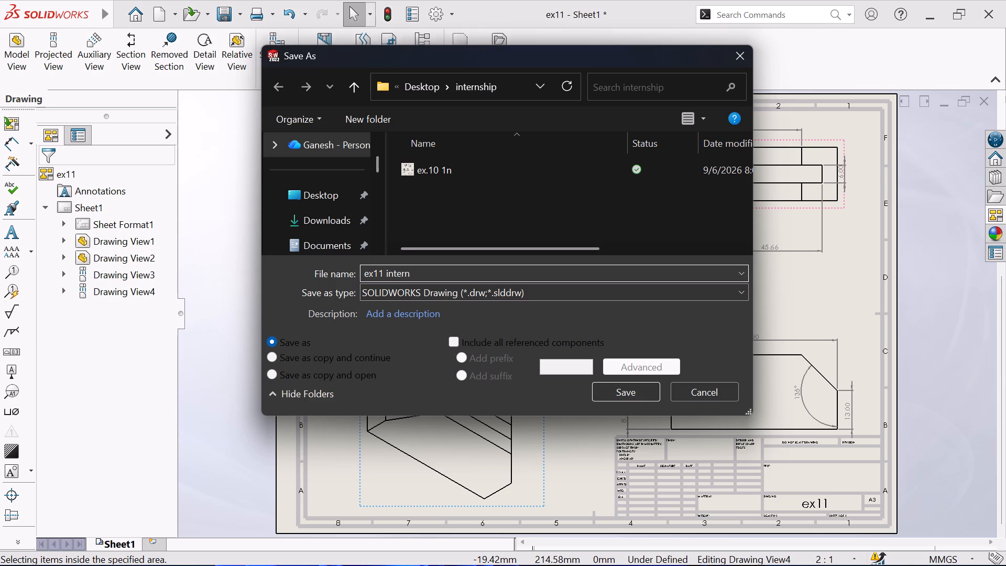
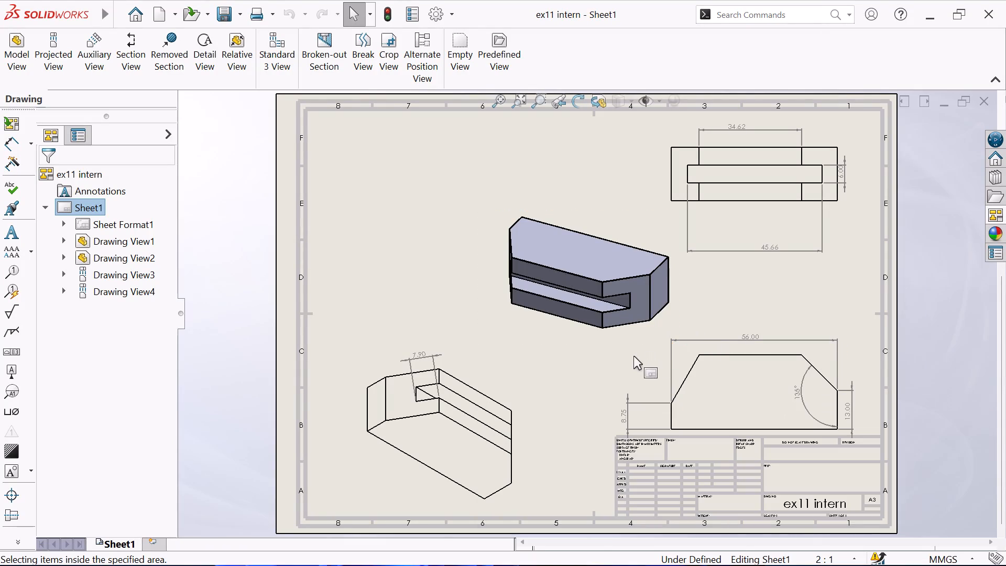
Create section view A-A with a vertical cutting line through the shaded trimetric view, placing it to the left of that view.
scroll(662, 277, "up", 1)
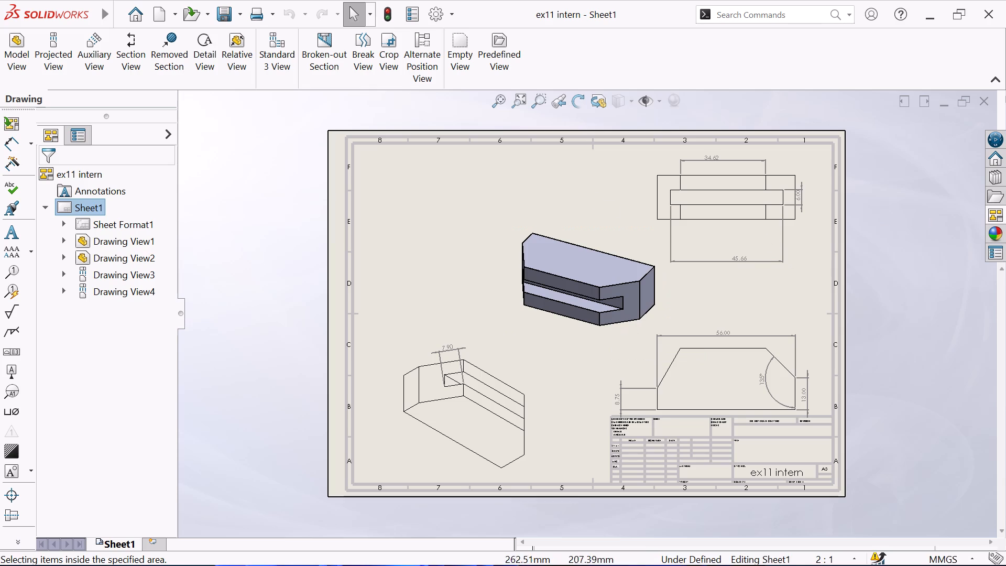
left_click(500, 96)
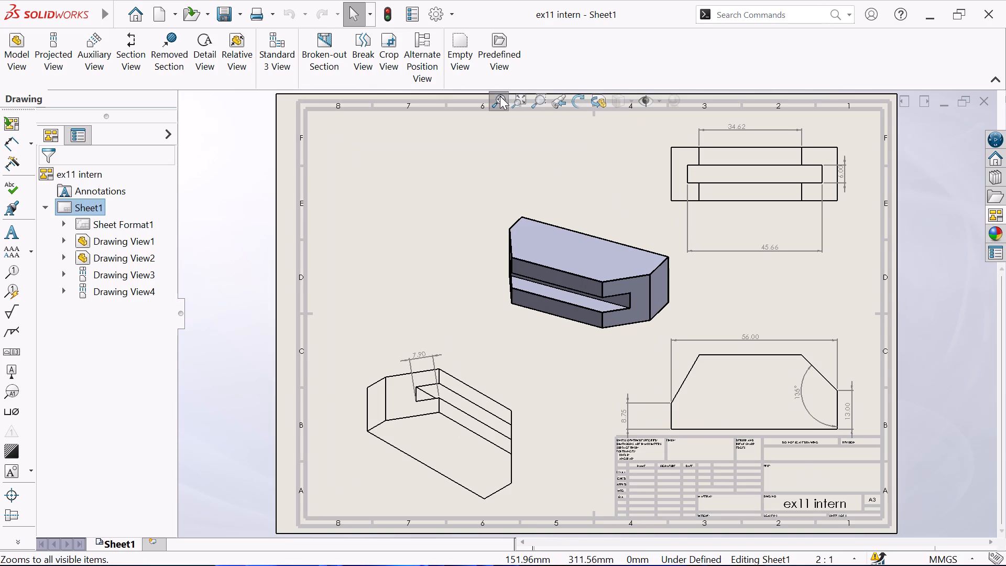
left_click(519, 98)
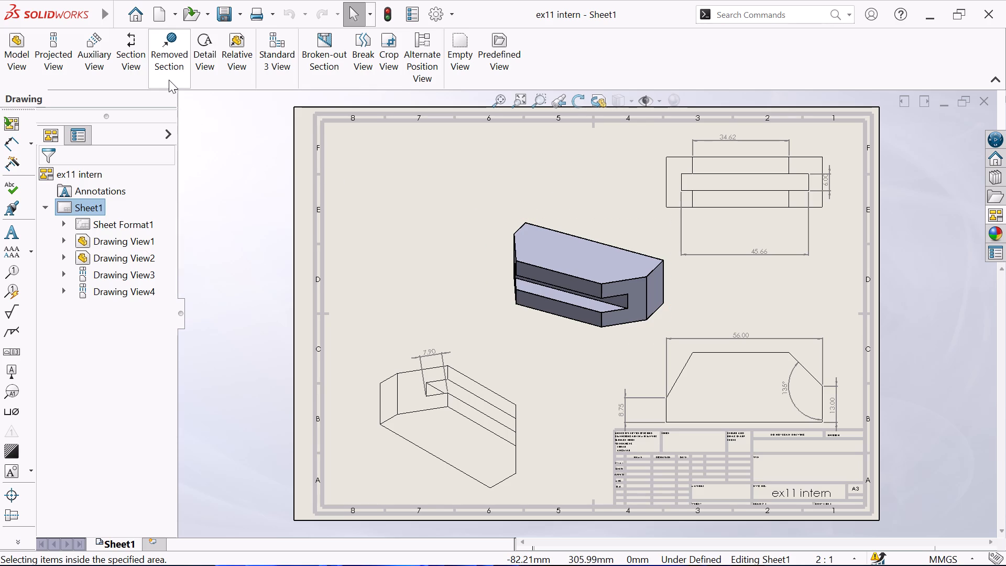
left_click(133, 46)
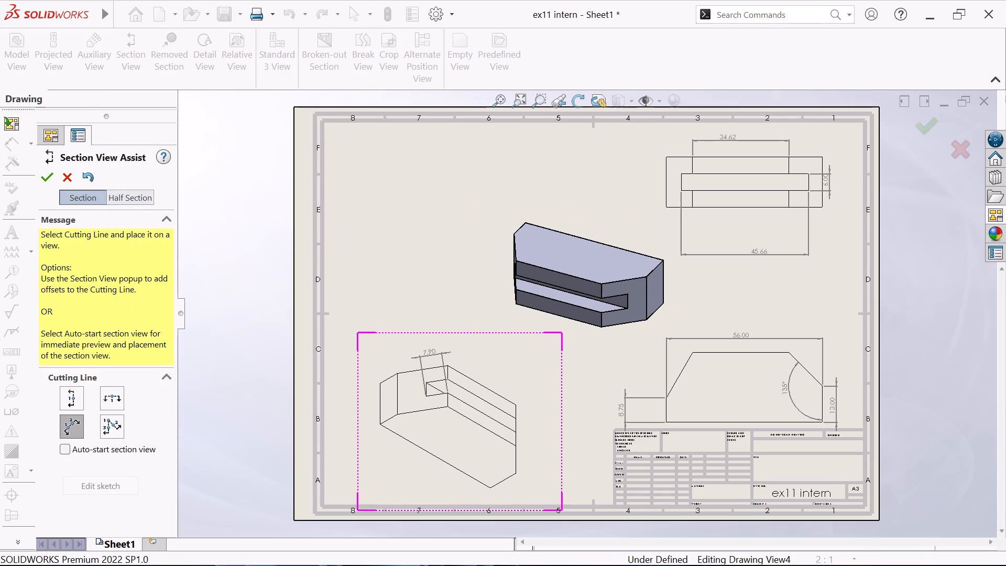
left_click(76, 397)
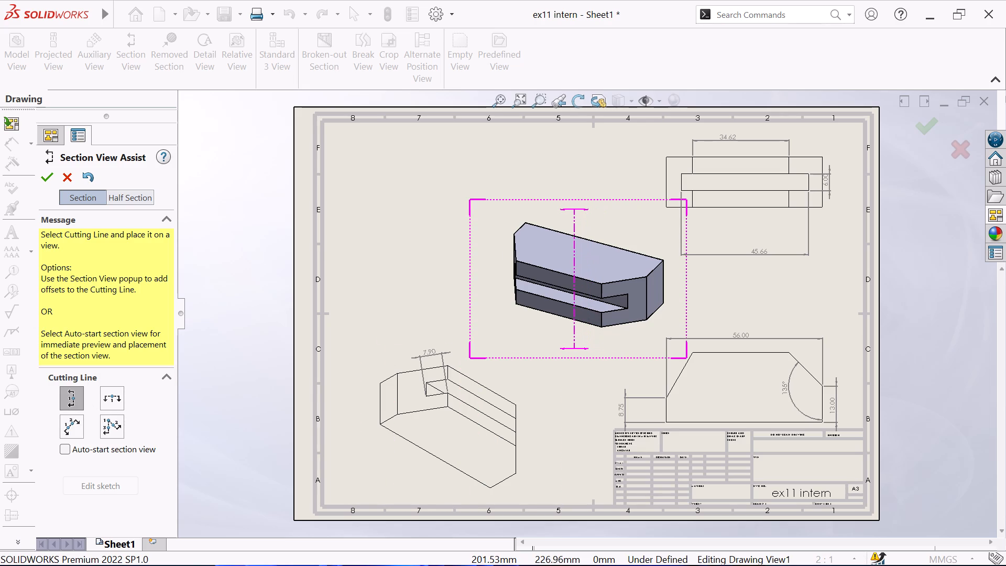
left_click(577, 204)
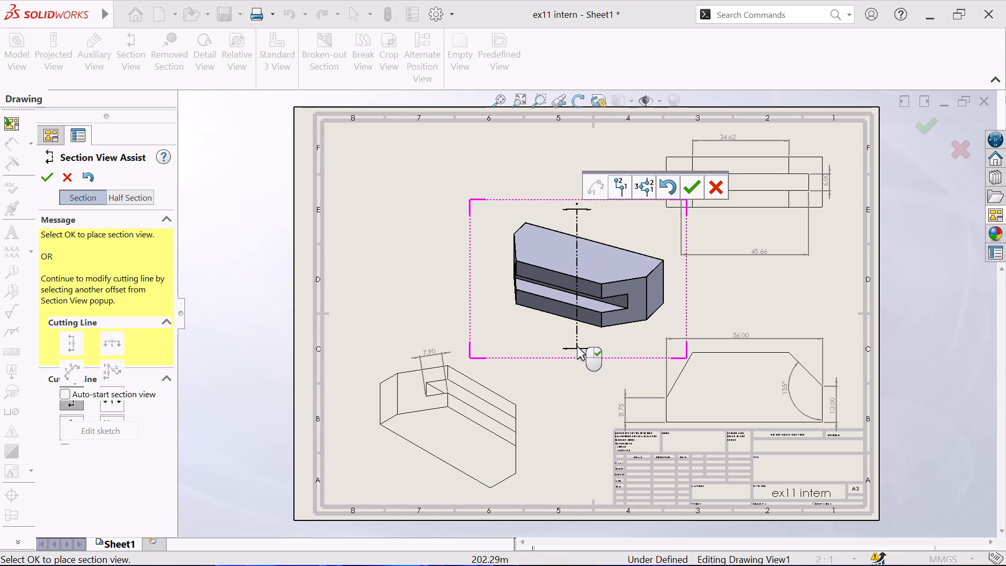
left_click(697, 189)
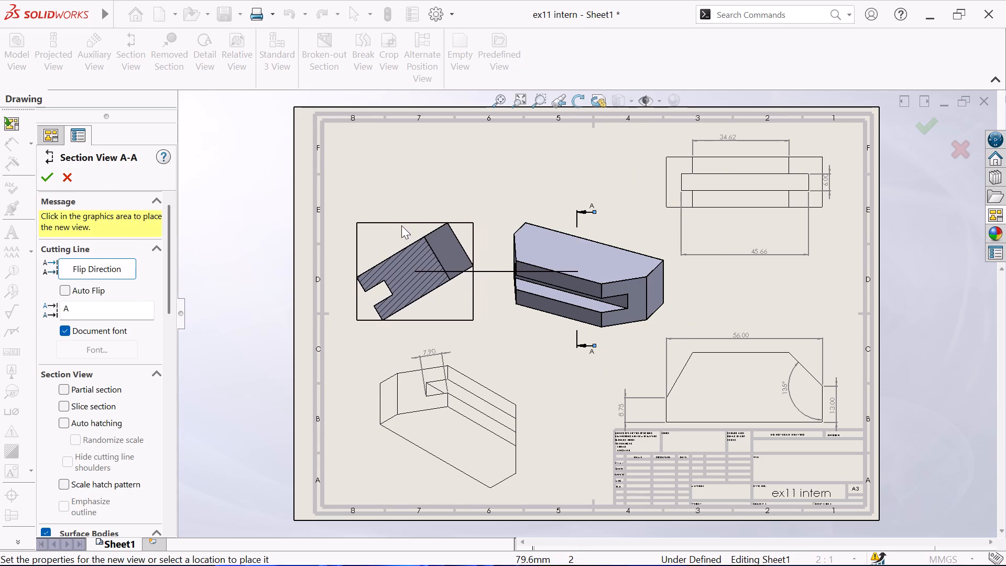
left_click(400, 224)
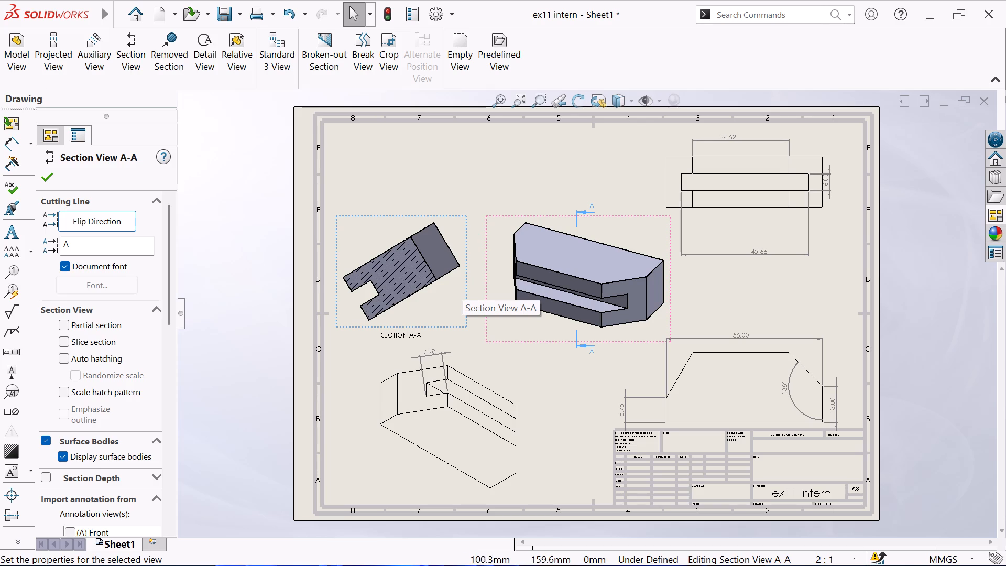
left_click(52, 175)
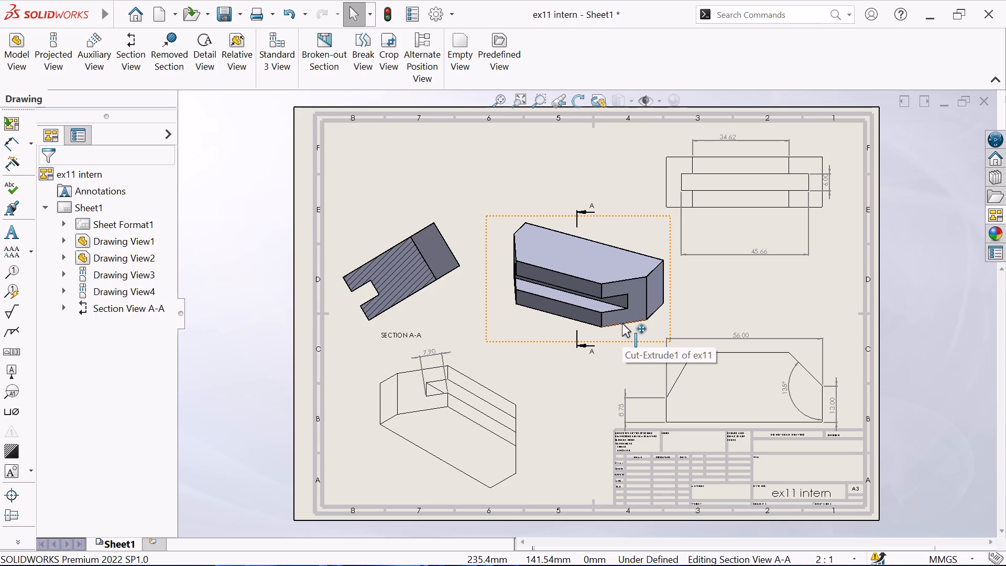
Examine the new section view and the dimensioned views across the drawing sheet.
scroll(587, 338, "down", 1)
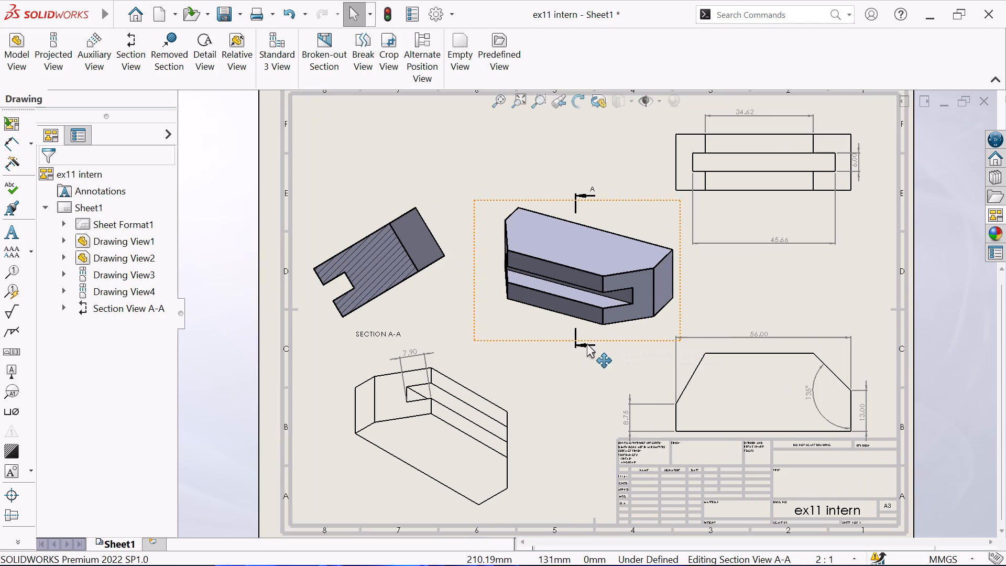
scroll(597, 380, "up", 1)
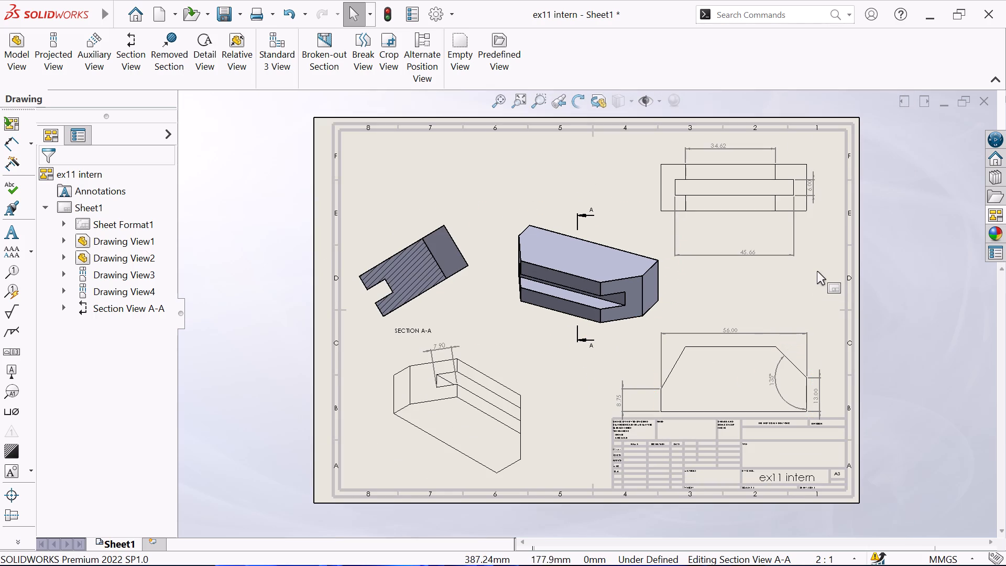
scroll(758, 215, "down", 3)
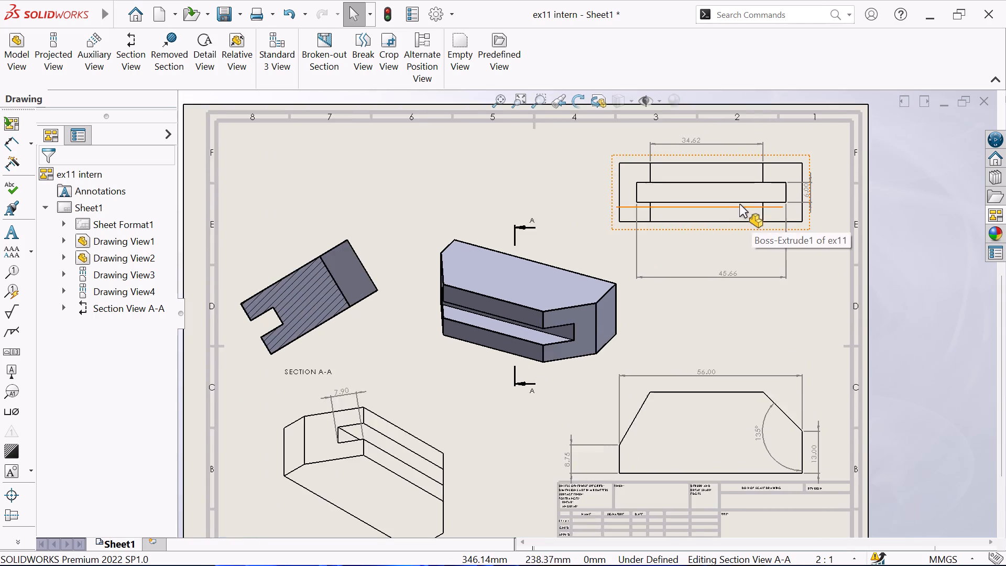
scroll(741, 200, "down", 3)
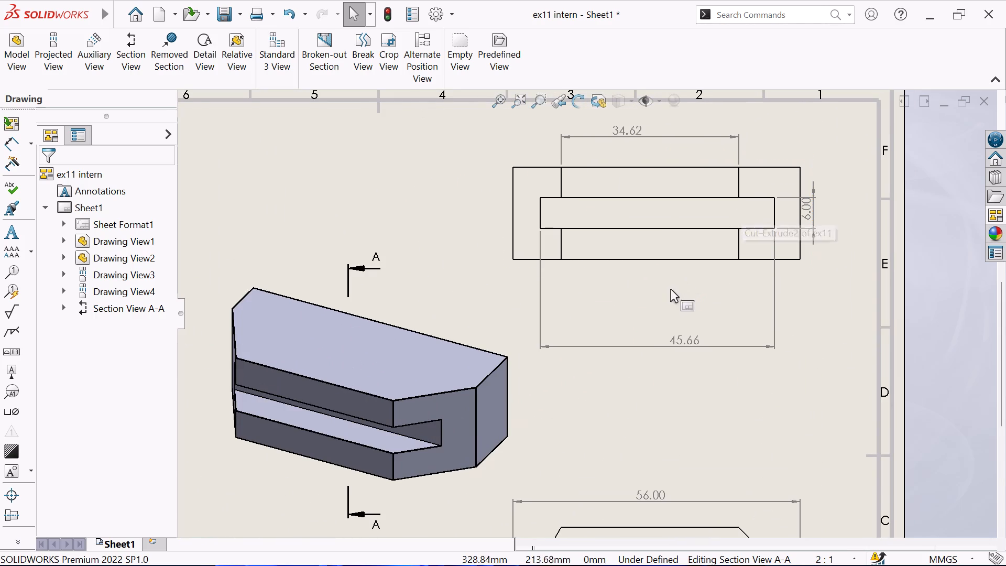
scroll(648, 314, "up", 2)
scroll(554, 460, "up", 2)
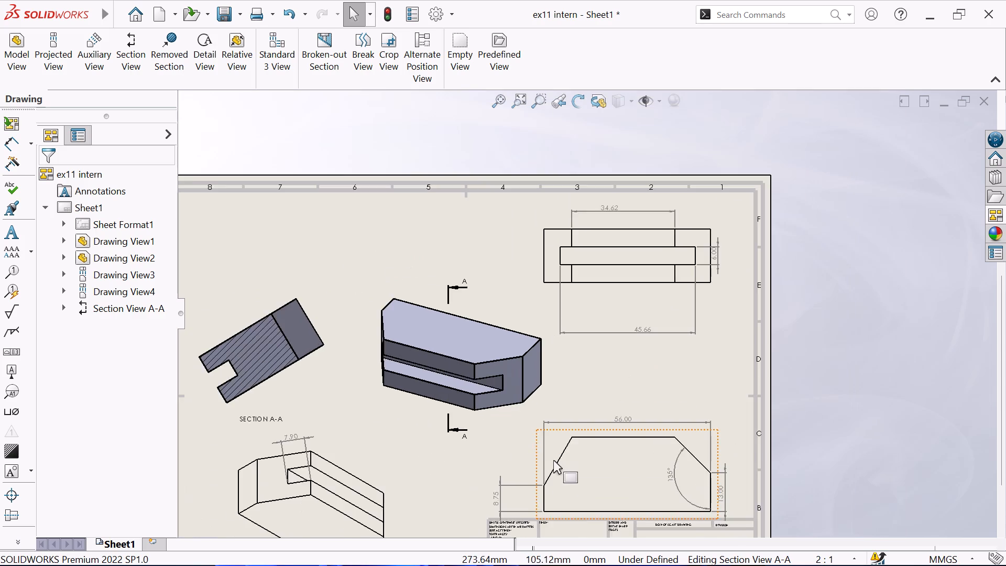
scroll(553, 460, "up", 1)
scroll(521, 464, "down", 2)
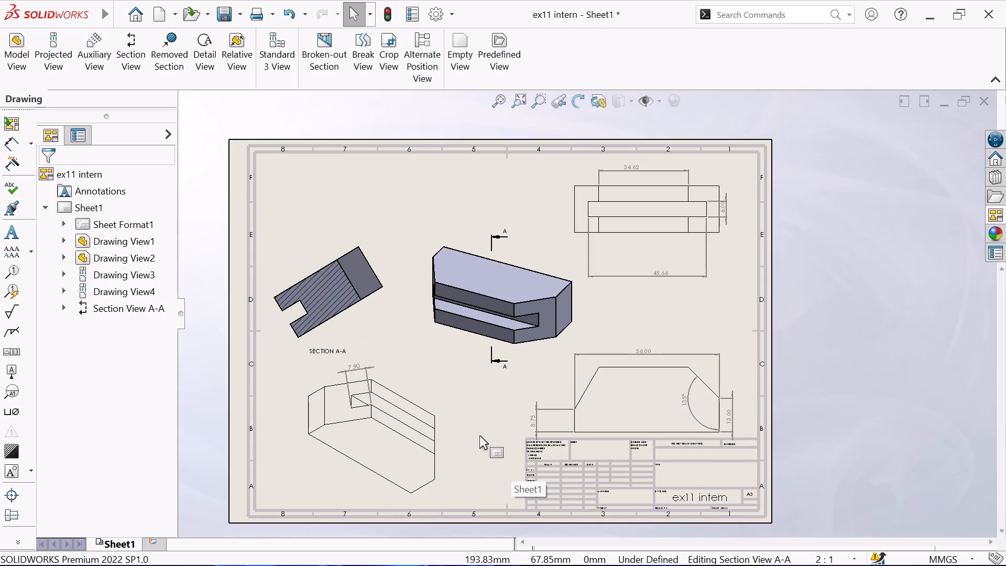
scroll(454, 428, "down", 1)
scroll(358, 380, "up", 1)
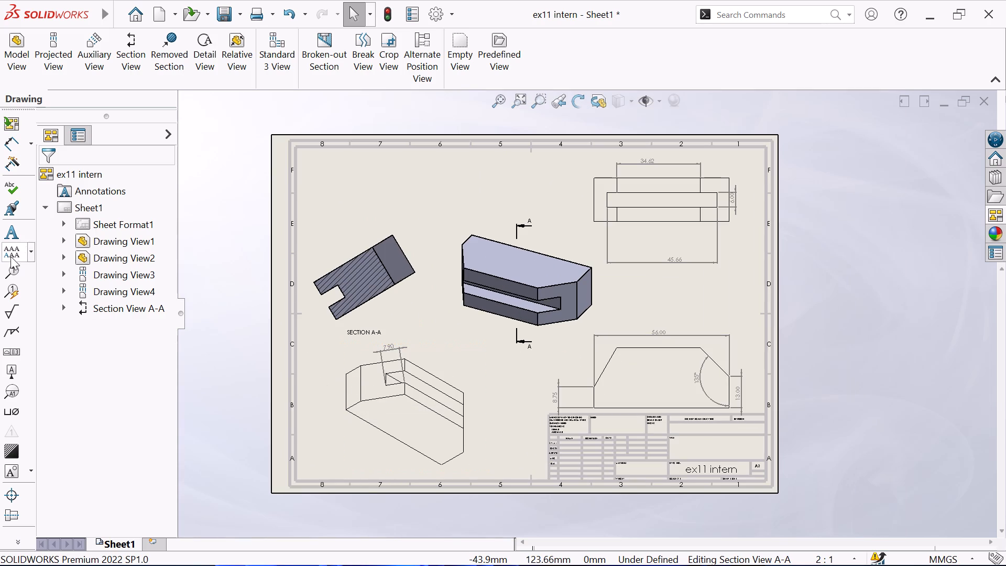
Start a note with its leader attached to the top face of the shaded trimetric view, leaving its text empty.
left_click(16, 230)
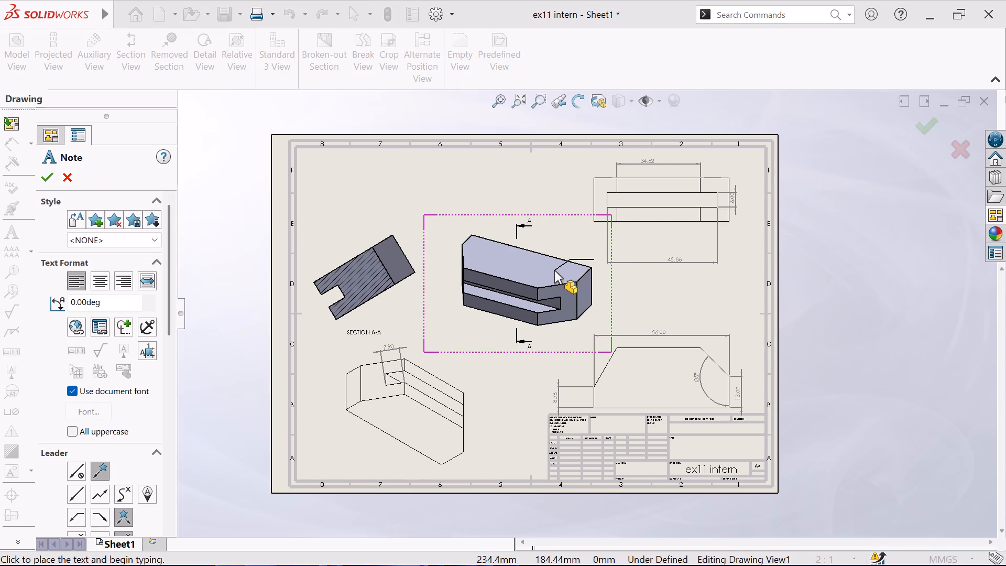
left_click(554, 270)
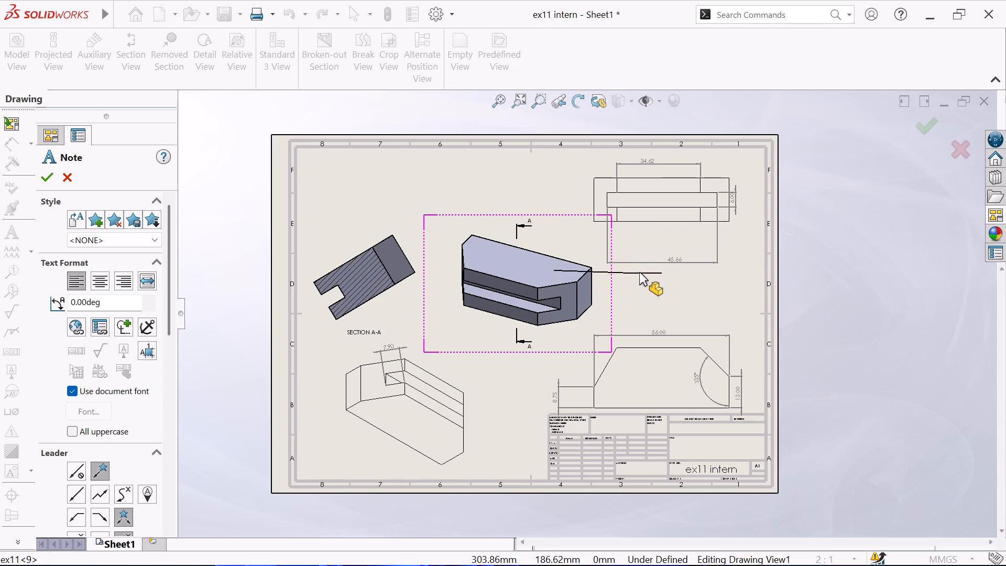
left_click(568, 243)
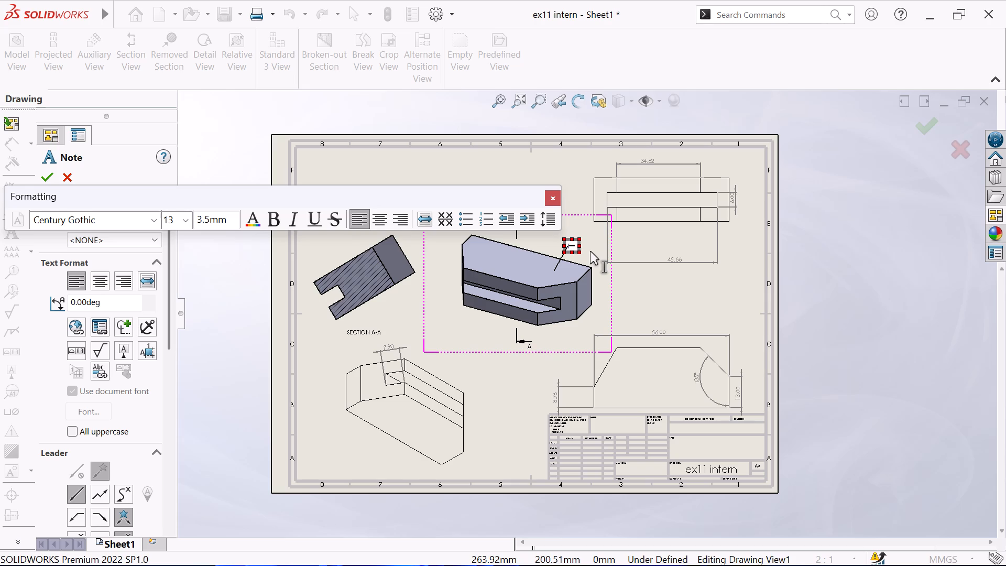
type("fi")
key("BackSpace")
key("BackSpace")
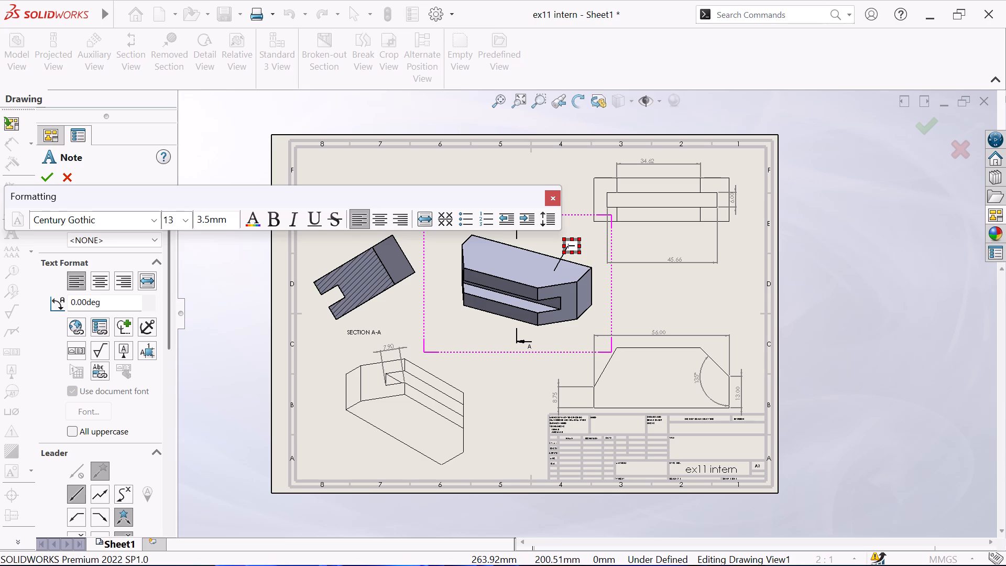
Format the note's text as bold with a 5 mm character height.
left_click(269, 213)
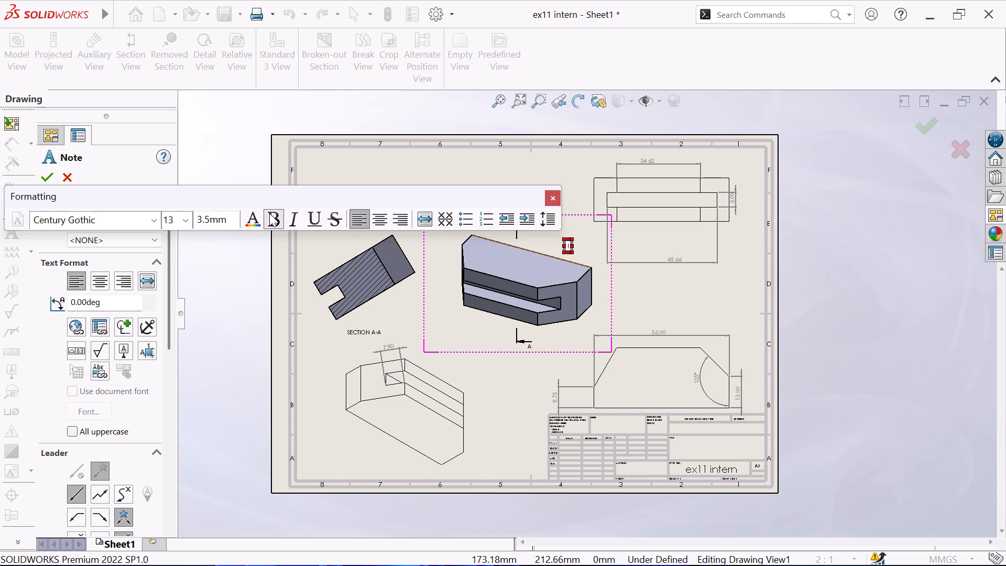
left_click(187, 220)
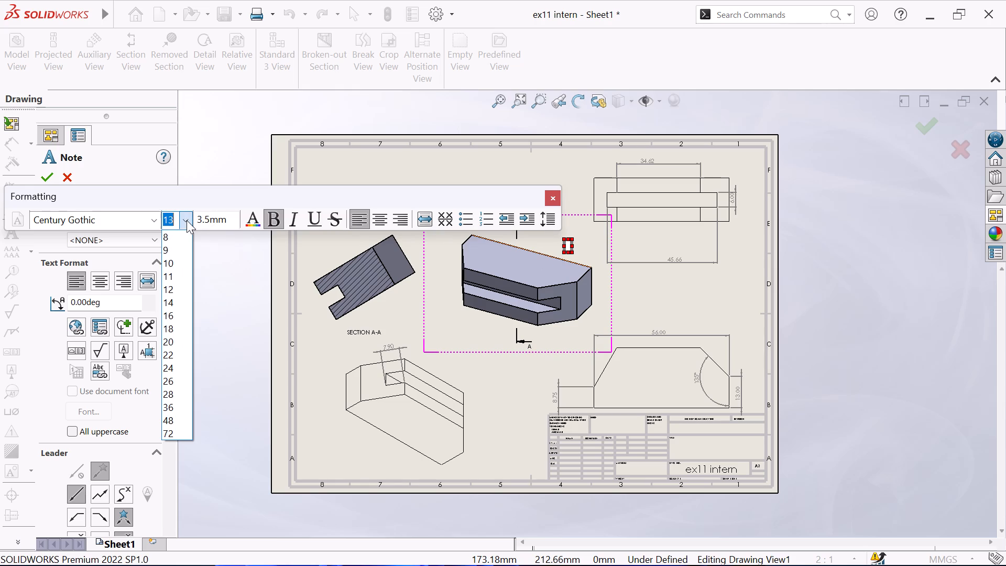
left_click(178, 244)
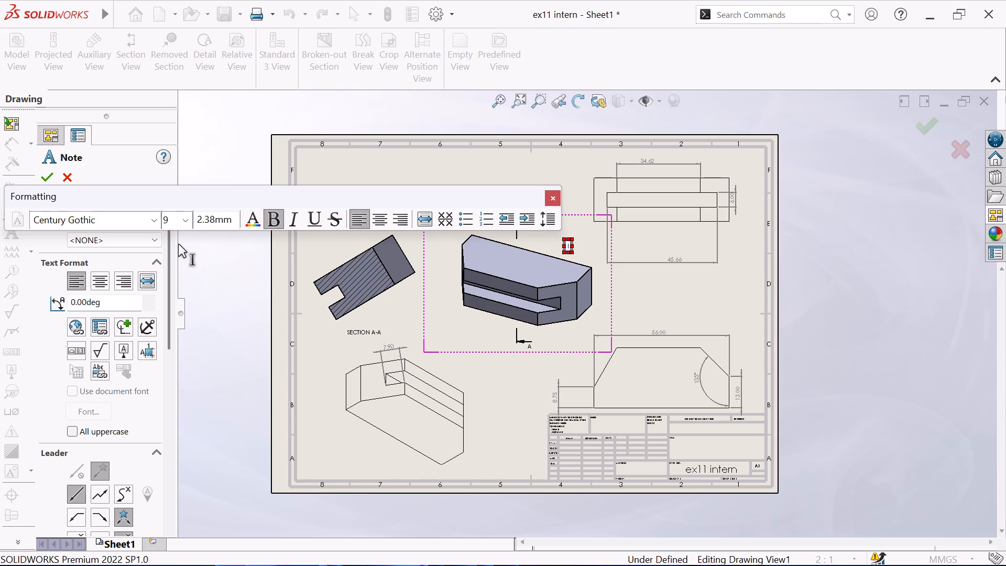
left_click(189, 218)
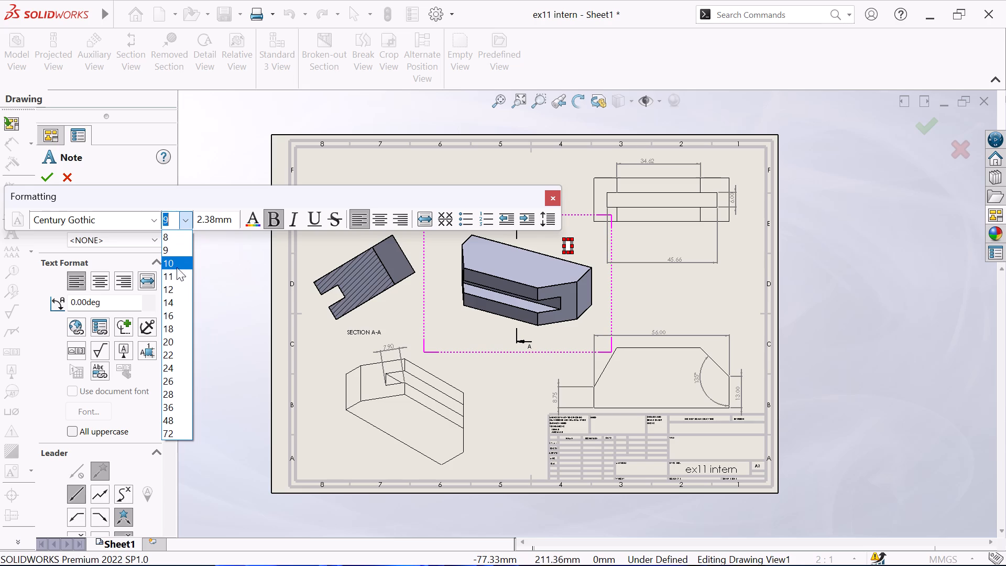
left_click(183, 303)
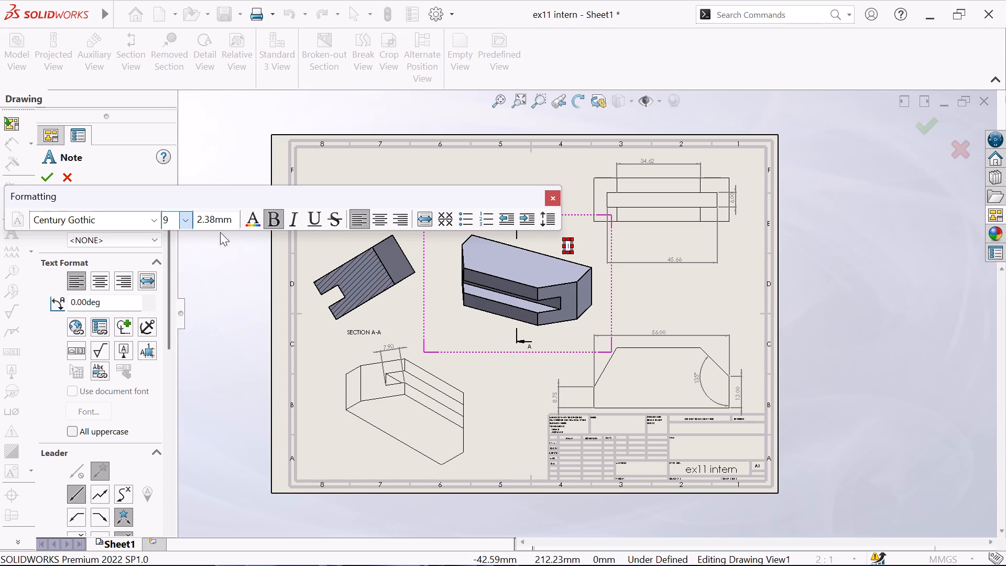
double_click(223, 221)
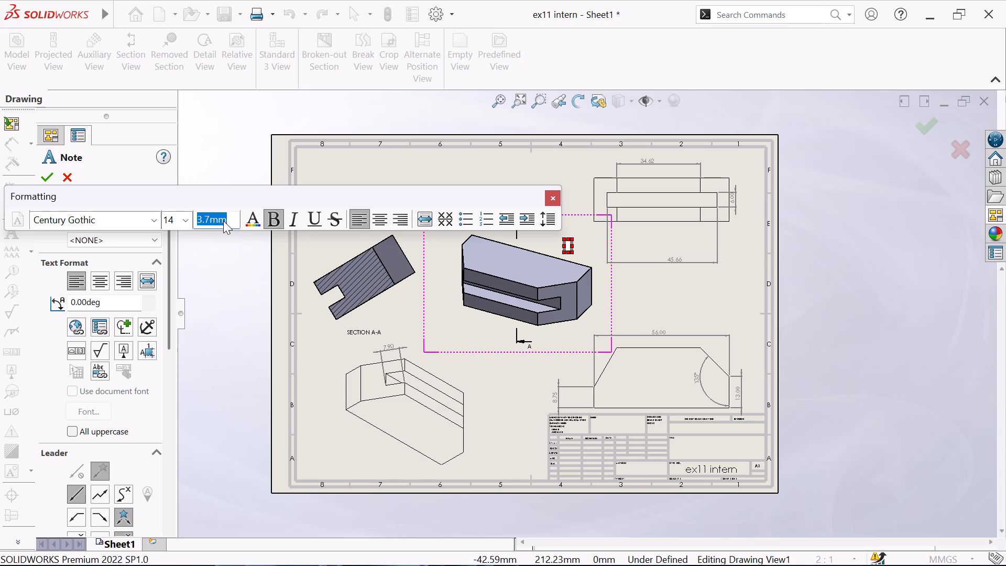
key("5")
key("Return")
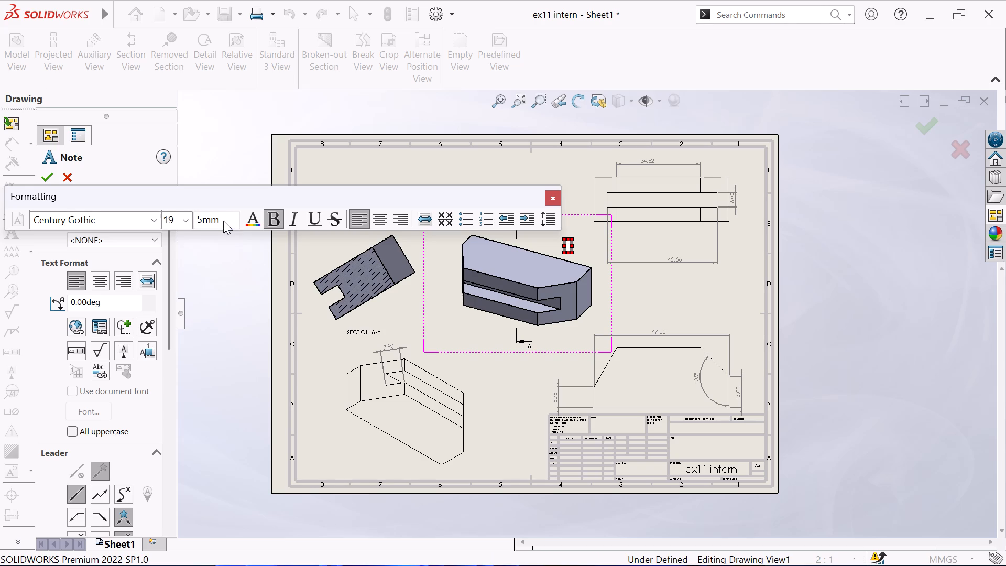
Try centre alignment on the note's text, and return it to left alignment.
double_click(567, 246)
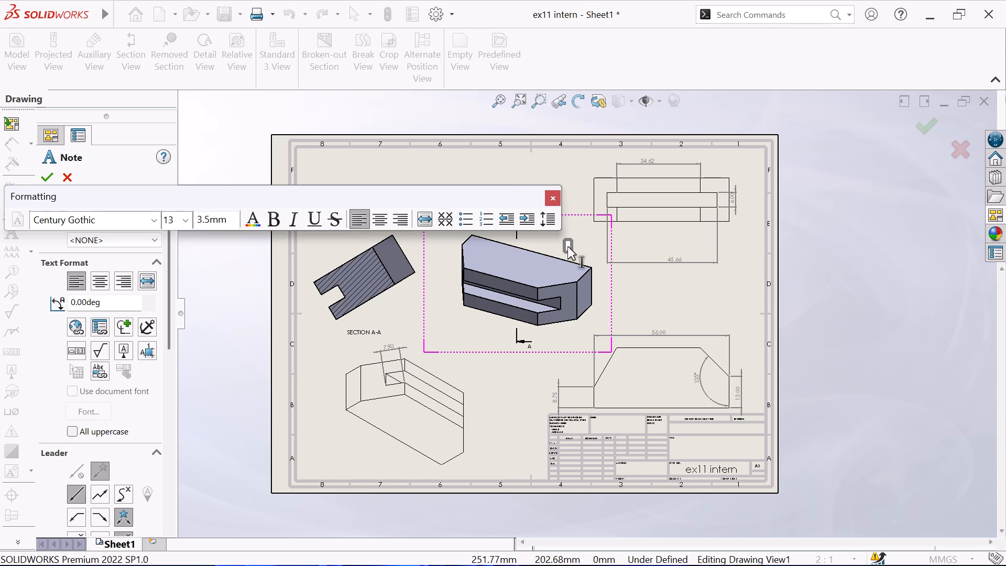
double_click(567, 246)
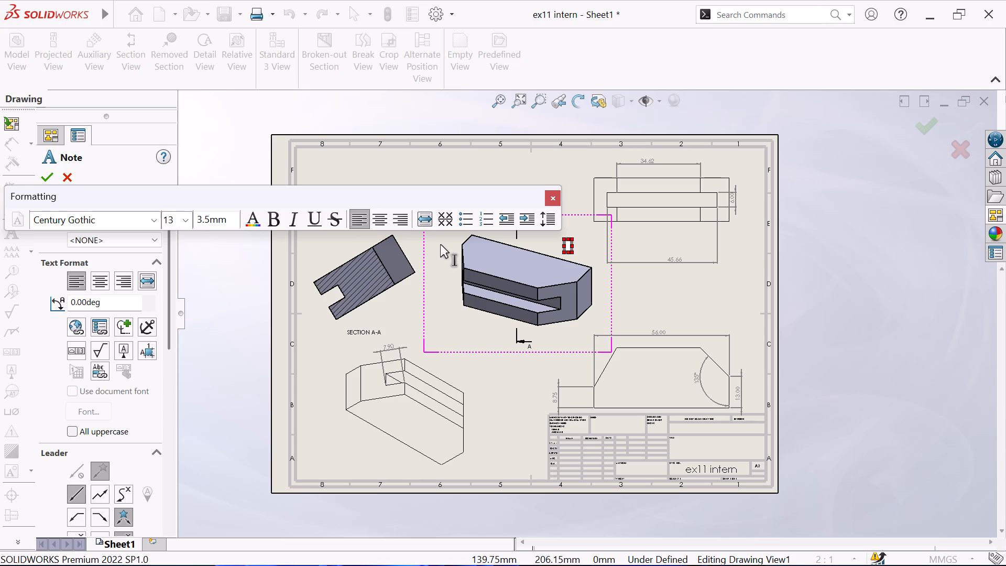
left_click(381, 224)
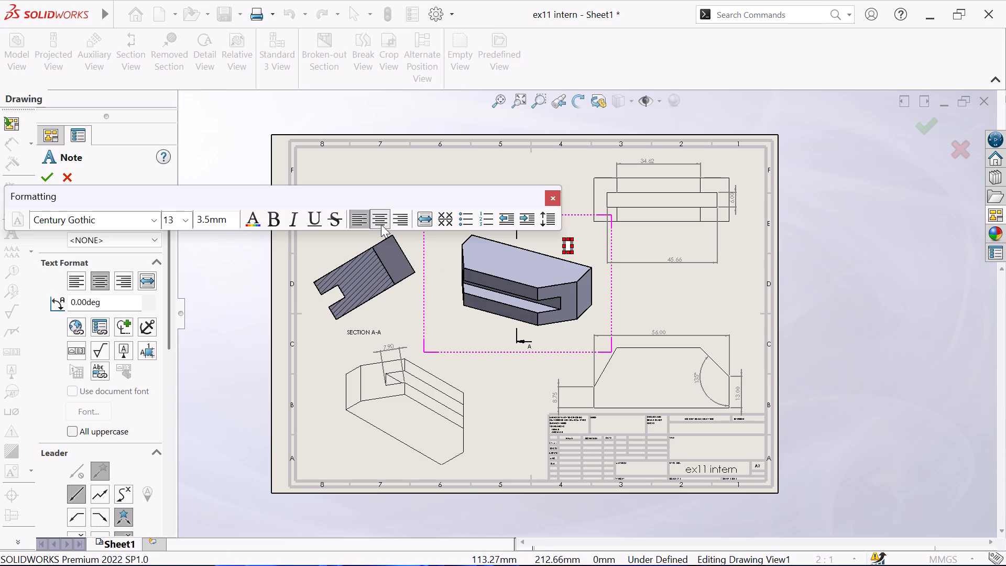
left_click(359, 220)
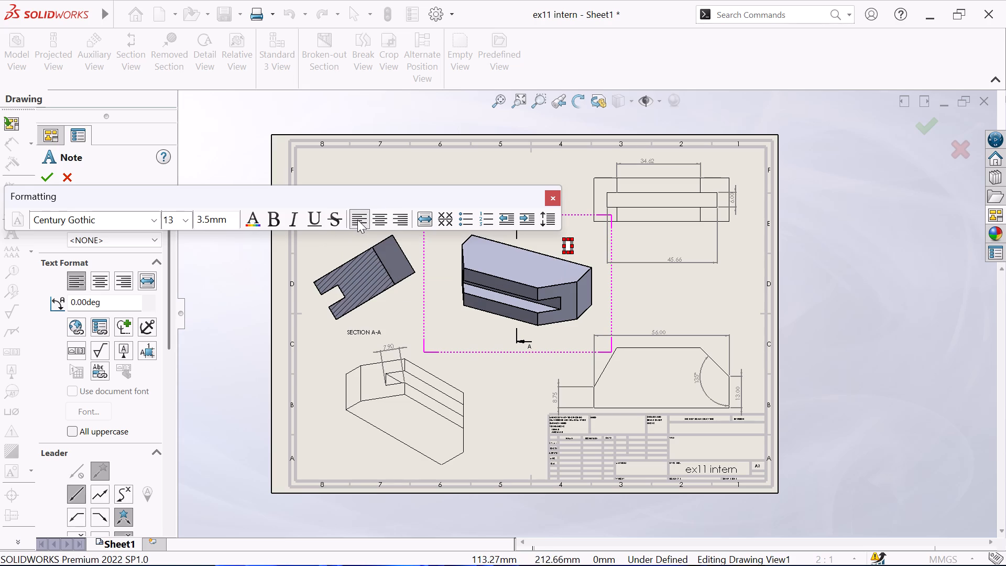
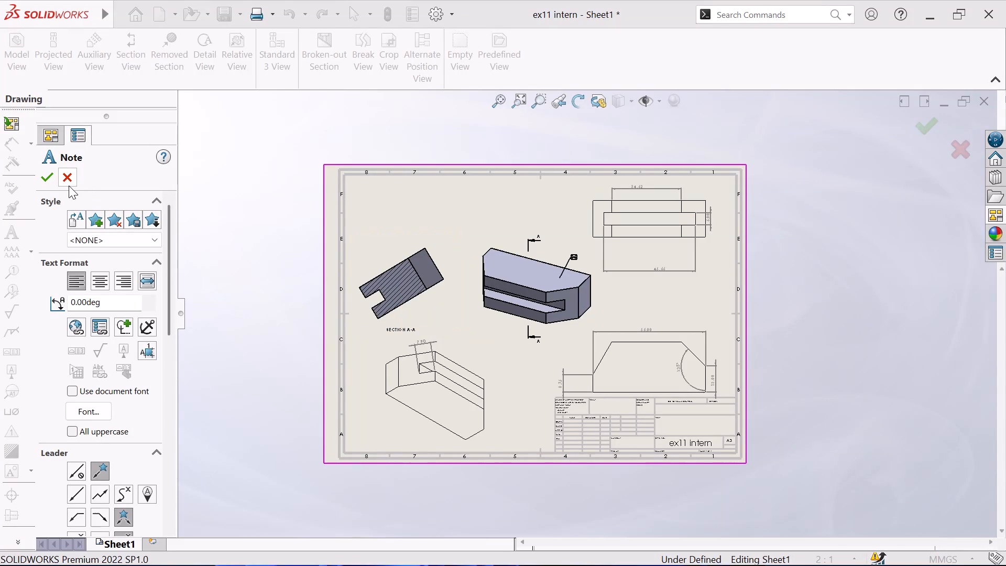
Finish the leader note on the trimetric view and save the ex11 intern drawing.
left_click(39, 182)
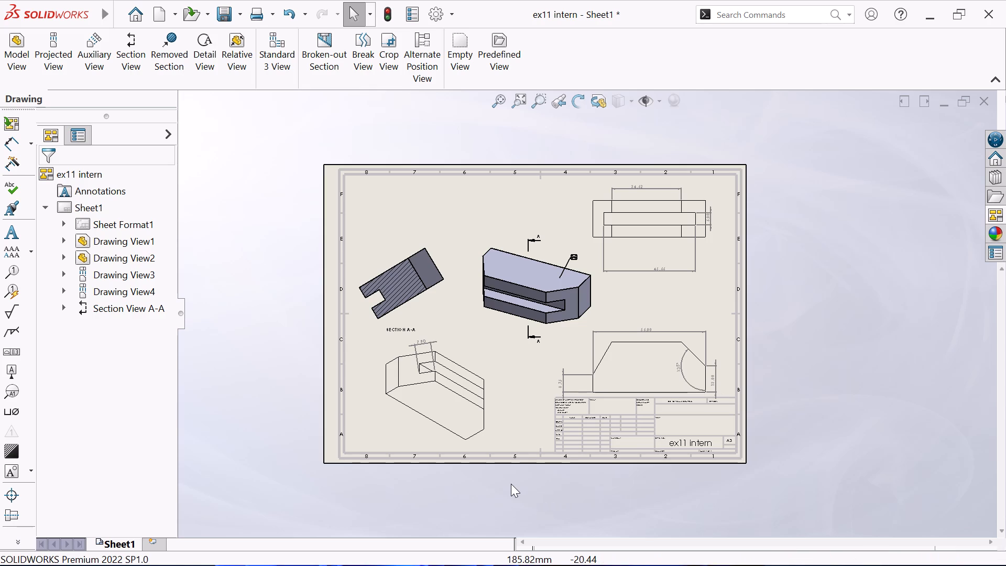
key("ctrl+s")
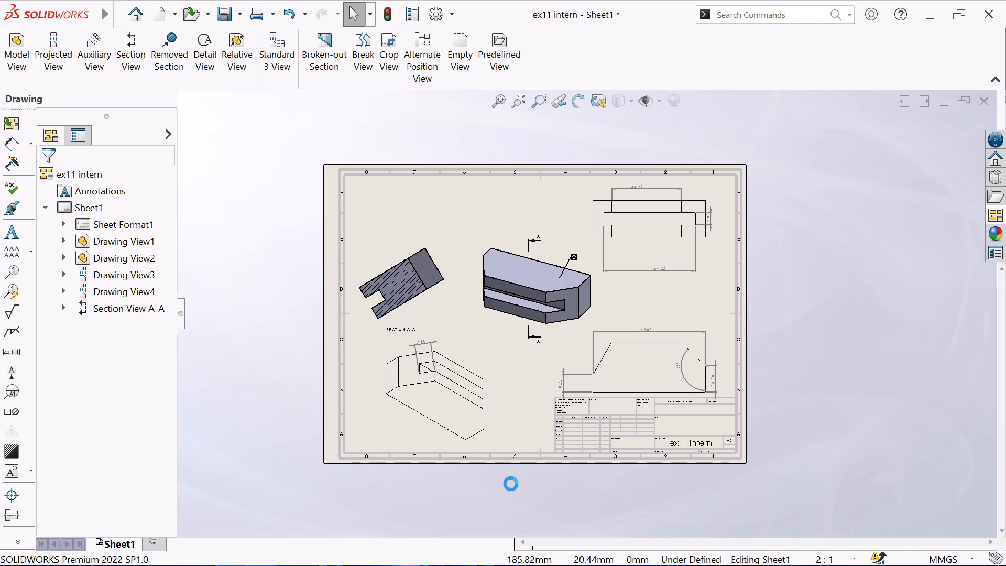